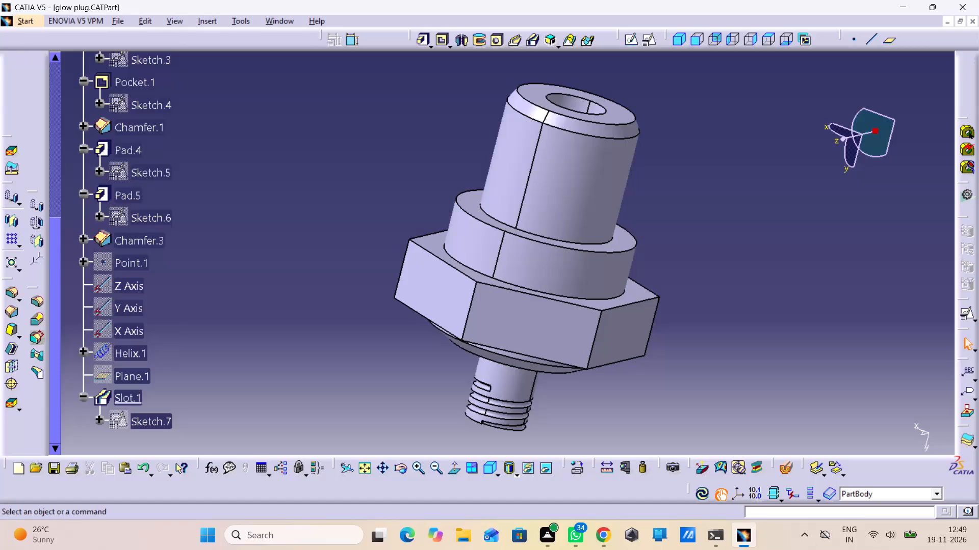
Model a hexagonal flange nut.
Create a new empty part in the Part Design workbench.
{"action": "key", "text": "alt+s"}
{"action": "key", "text": "m"}
{"action": "key", "text": "p"}
{"action": "key", "text": "Return"}
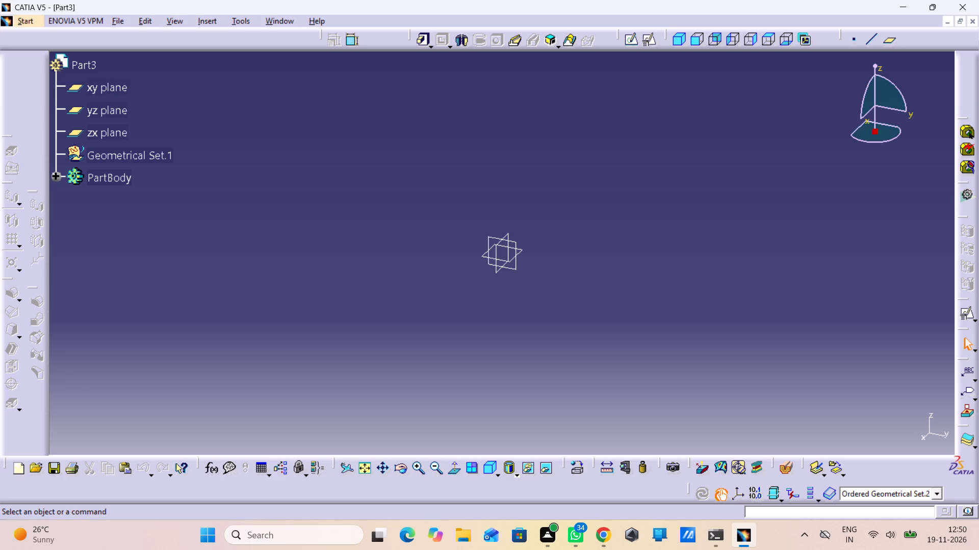
Open a positioned sketch on the xy plane with its axes swapped and the V direction reversed.
{"action": "left_click", "coordinate": [519, 254]}
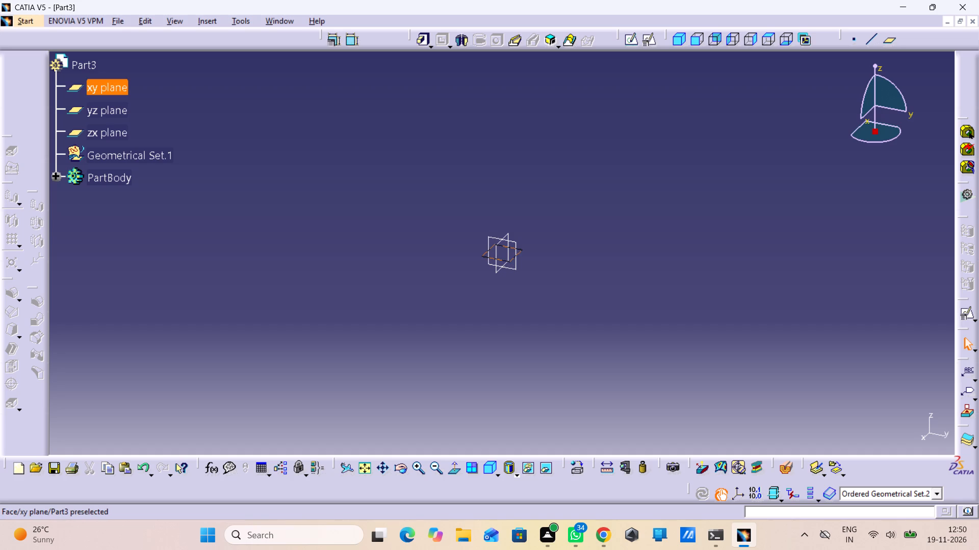
{"action": "left_click", "coordinate": [973, 318]}
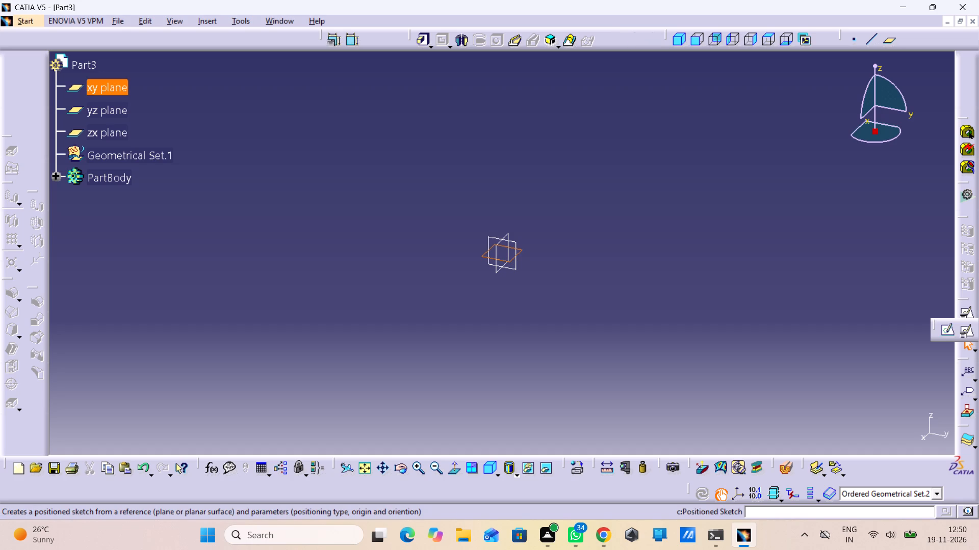
{"action": "left_click", "coordinate": [961, 335]}
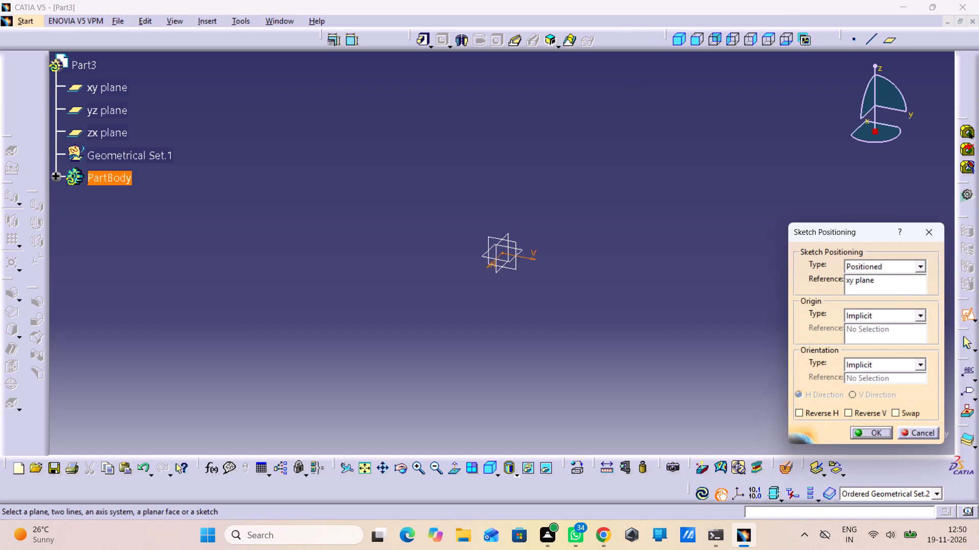
{"action": "left_click", "coordinate": [900, 405]}
{"action": "left_click", "coordinate": [892, 409]}
{"action": "left_click", "coordinate": [863, 415]}
{"action": "left_click", "coordinate": [854, 437]}
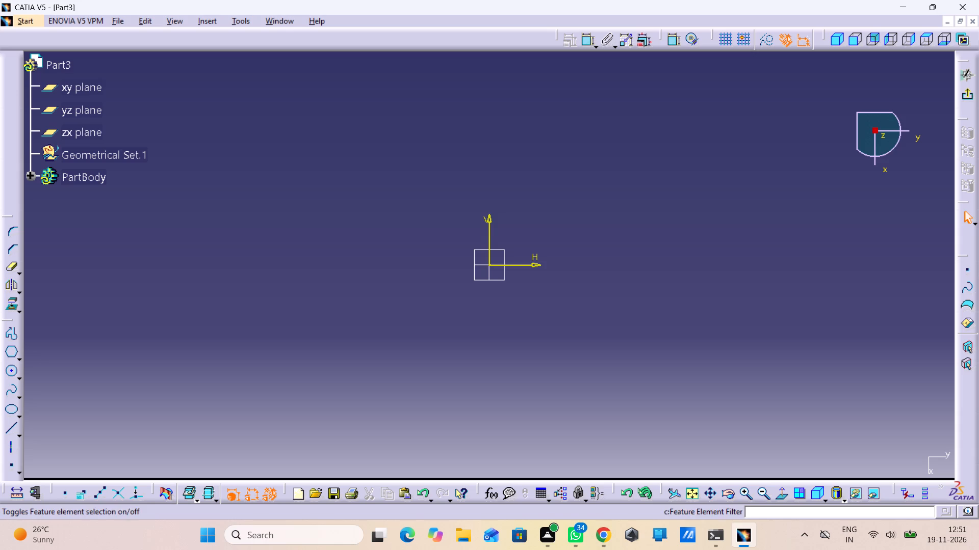
Sketch a circle centred on the origin, about 66 mm in diameter.
{"action": "left_click", "coordinate": [14, 372]}
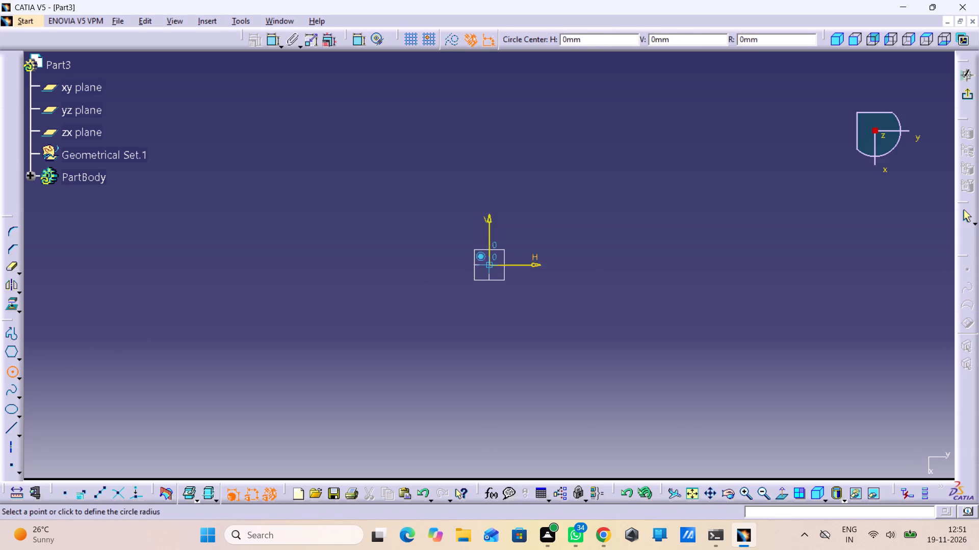
{"action": "left_click", "coordinate": [491, 264]}
{"action": "left_click", "coordinate": [506, 323]}
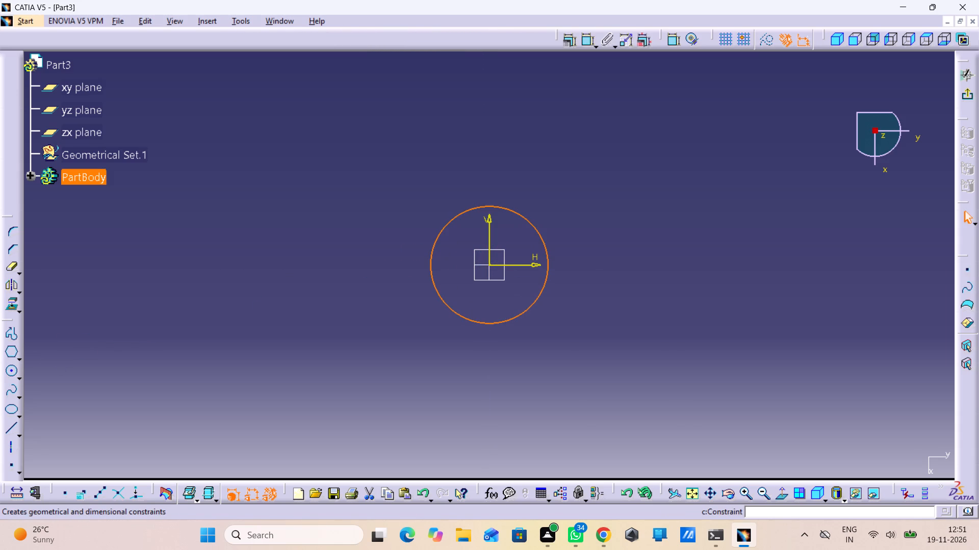
Dimension the circle as a radius, set it to 6.5 mm, and exit the sketch.
{"action": "left_click", "coordinate": [582, 39]}
{"action": "left_click", "coordinate": [557, 207]}
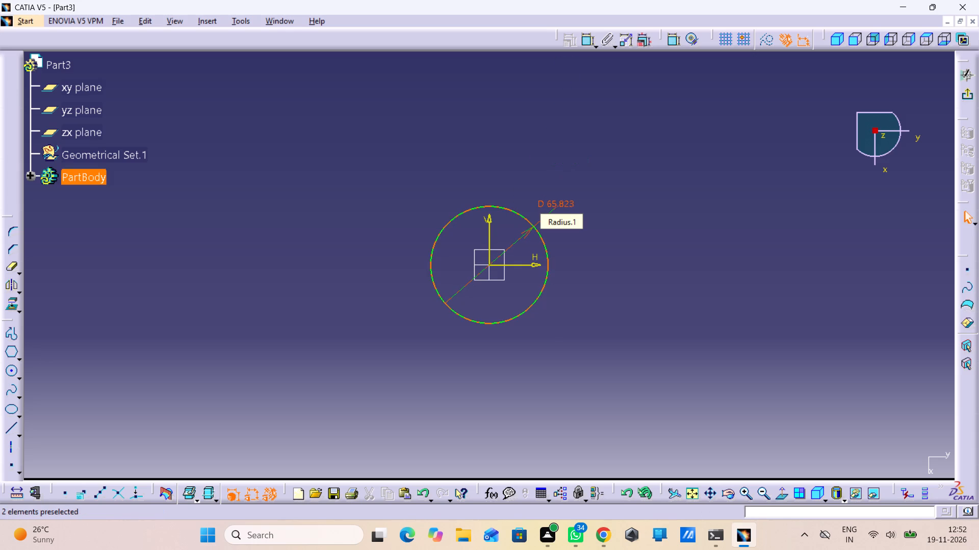
{"action": "double_click", "coordinate": [550, 203]}
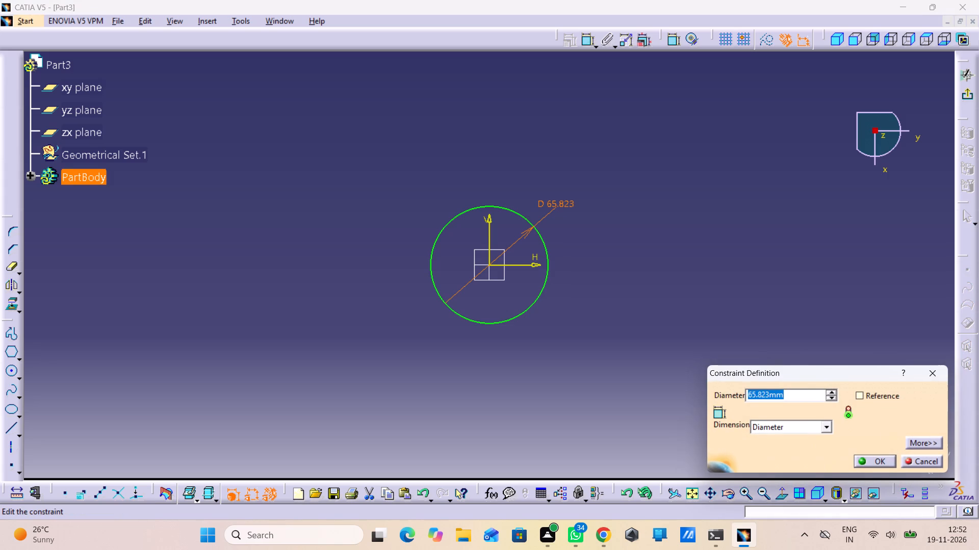
{"action": "left_click", "coordinate": [783, 431]}
{"action": "left_click", "coordinate": [774, 438]}
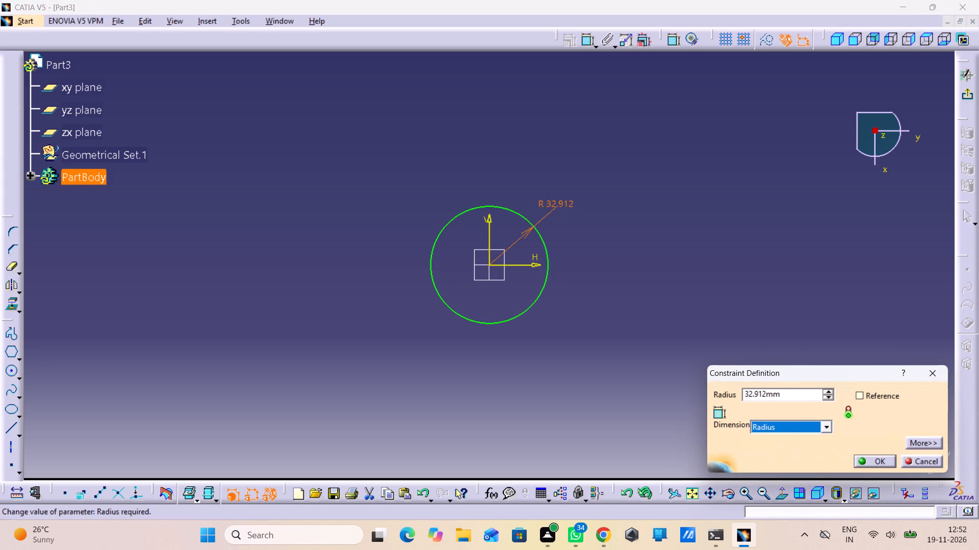
{"action": "left_click_drag", "start_coordinate": [785, 396], "coordinate": [714, 400]}
{"action": "type", "text": "6.5"}
{"action": "key", "text": "Return"}
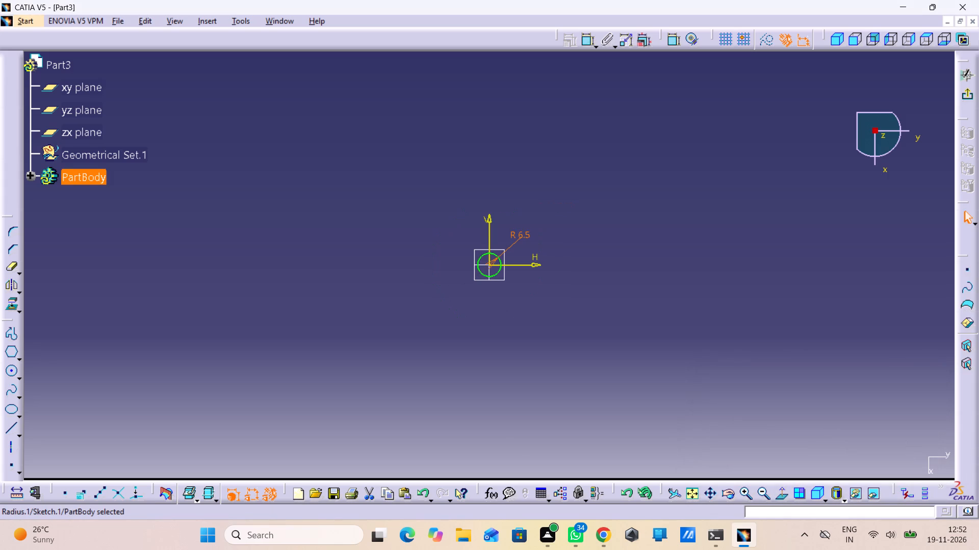
{"action": "middle_click_drag", "start_coordinate": [497, 338], "coordinate": [514, 177]}
{"action": "right_click", "coordinate": [497, 338]}
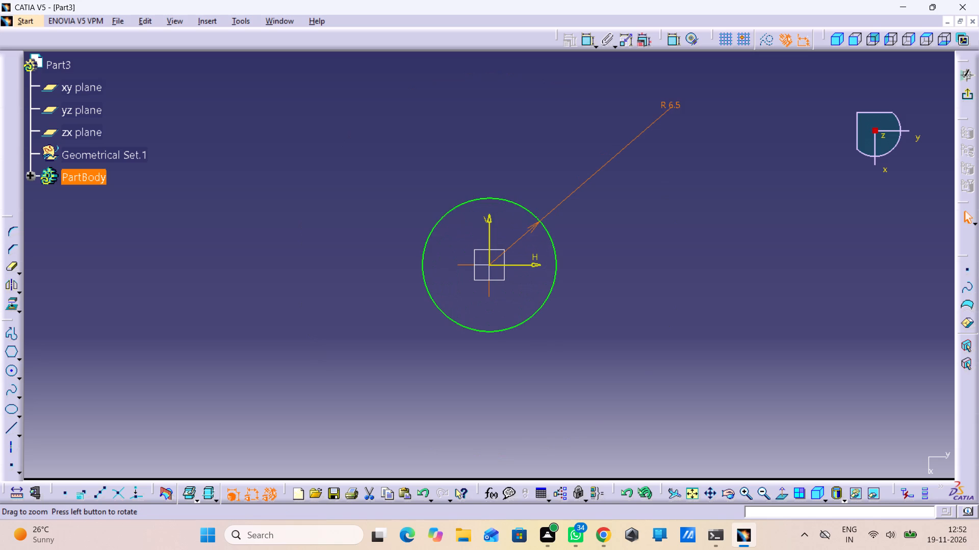
{"action": "middle_click_drag", "start_coordinate": [514, 177], "coordinate": [514, 176]}
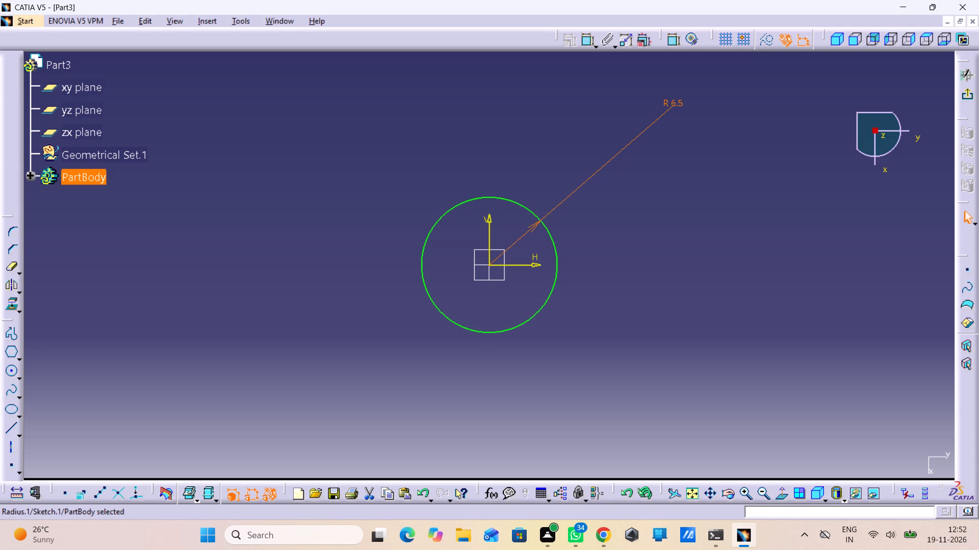
{"action": "left_click", "coordinate": [582, 45]}
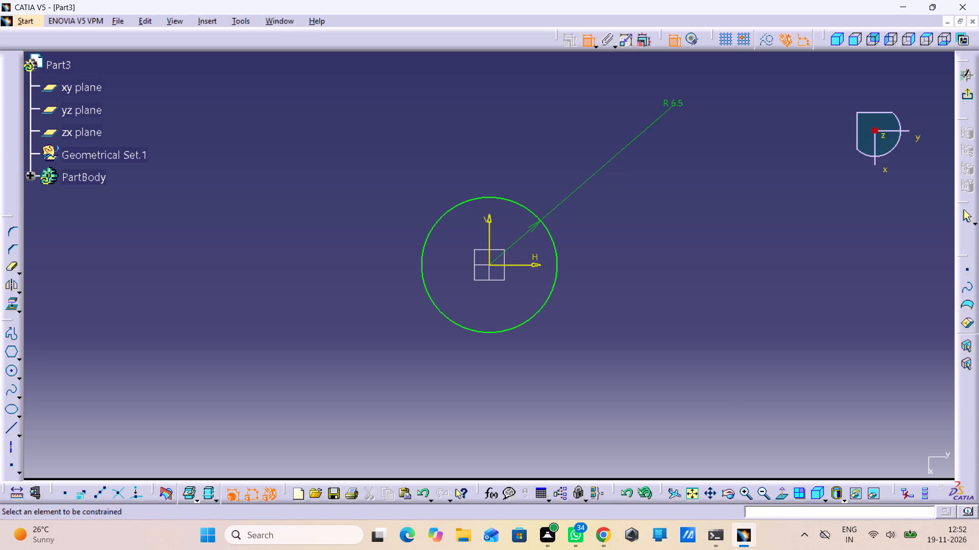
{"action": "left_click", "coordinate": [592, 37]}
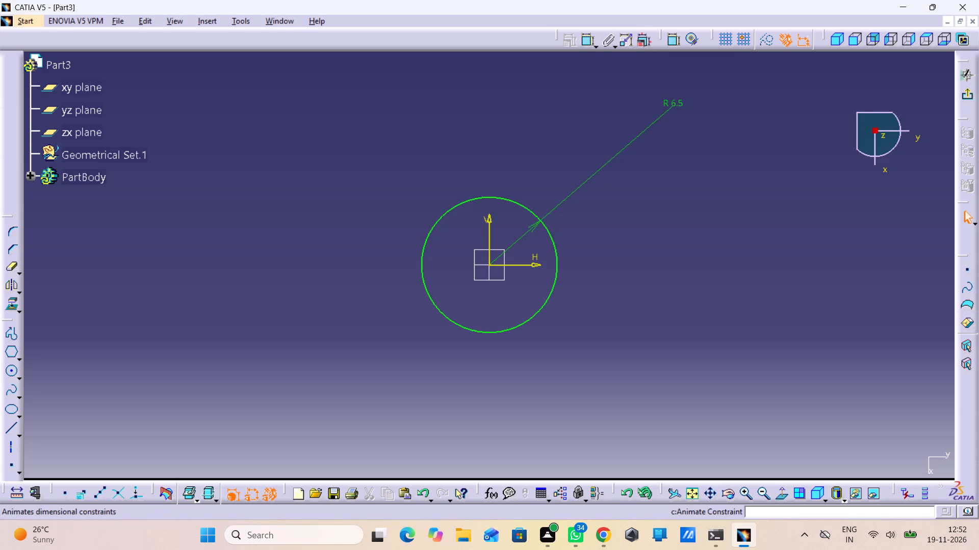
{"action": "left_click", "coordinate": [968, 101]}
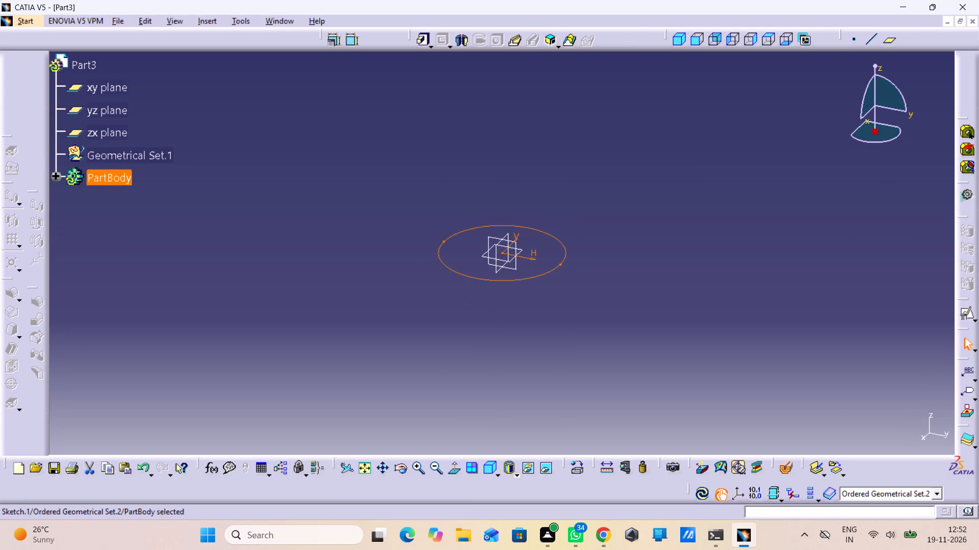
Pad the circular sketch in the PartBody to a length of 1.5 mm.
{"action": "left_click", "coordinate": [427, 40]}
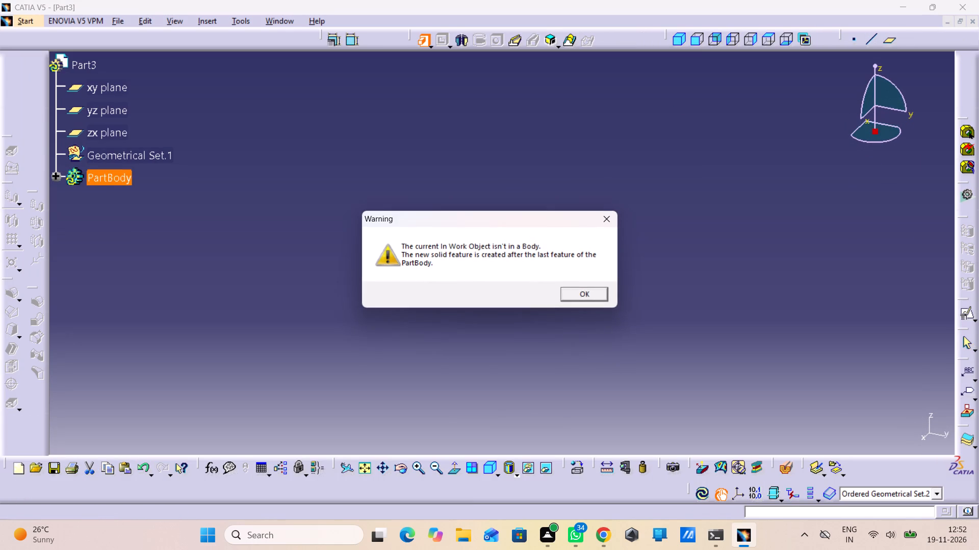
{"action": "left_click", "coordinate": [580, 294]}
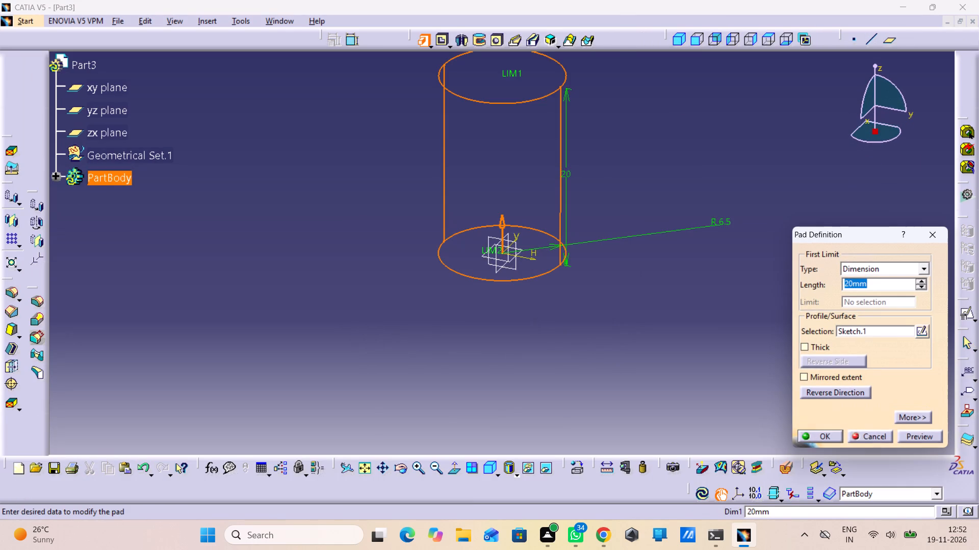
{"action": "type", "text": "1.5"}
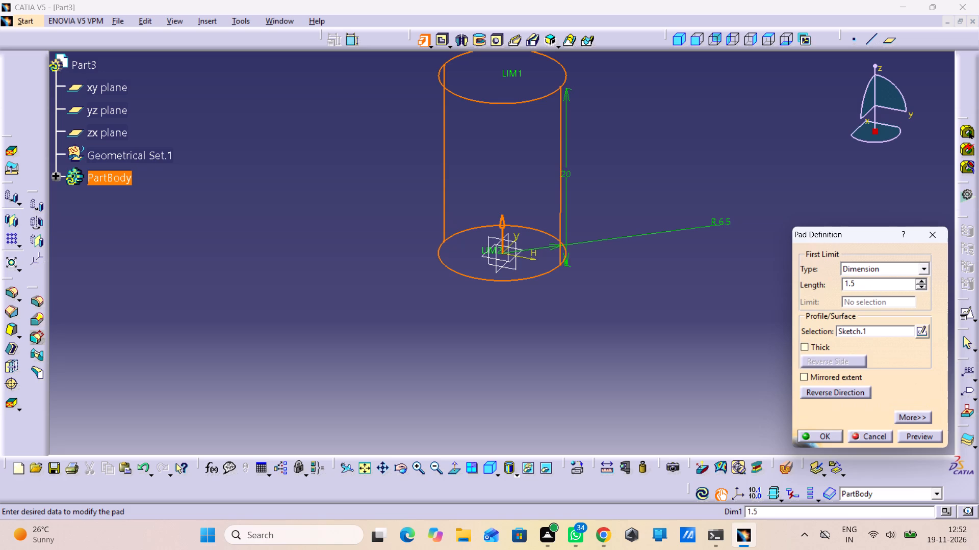
{"action": "key", "text": "Return"}
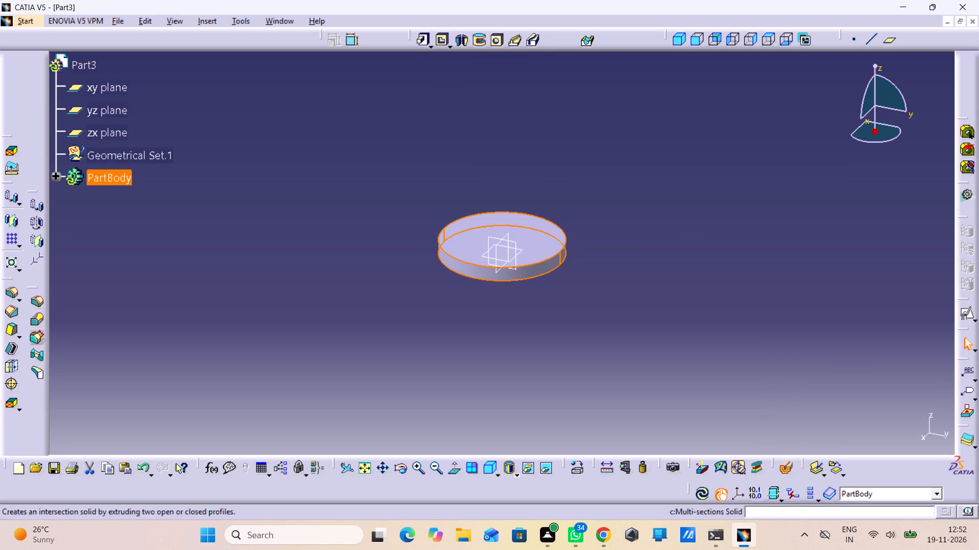
{"action": "left_click", "coordinate": [316, 255]}
Chamfer the disc's upper circular edge with a length of 0.5 mm at 45 degrees.
{"action": "left_click", "coordinate": [8, 318]}
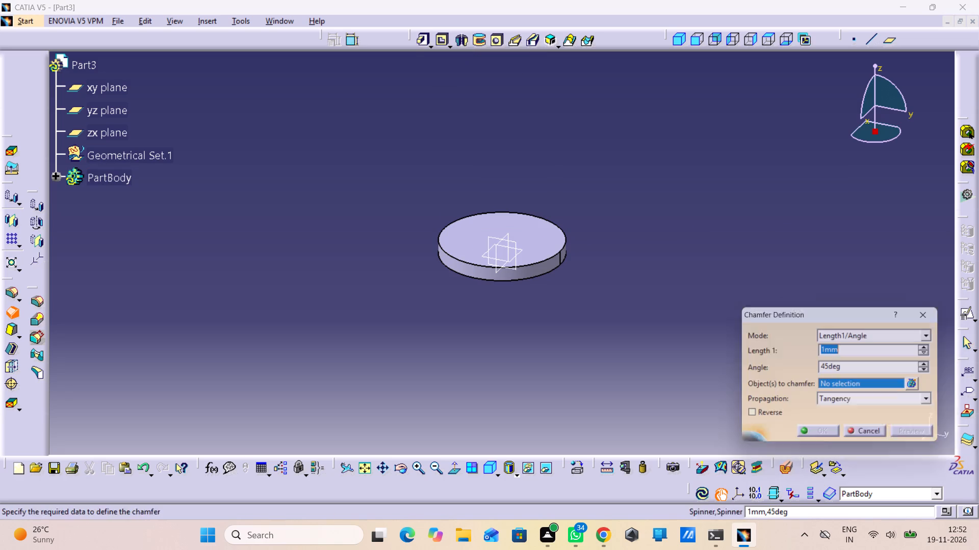
{"action": "left_click", "coordinate": [443, 255]}
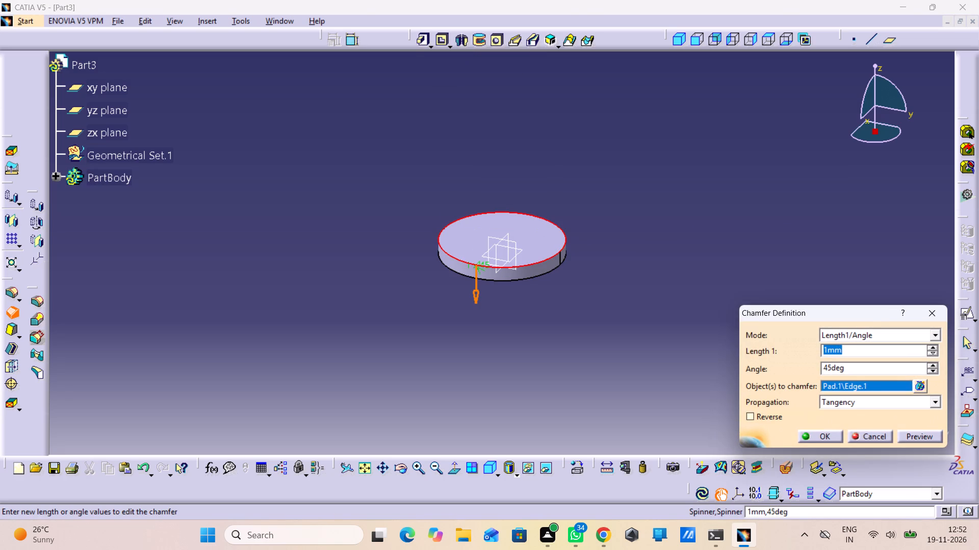
{"action": "type", "text": ".025"}
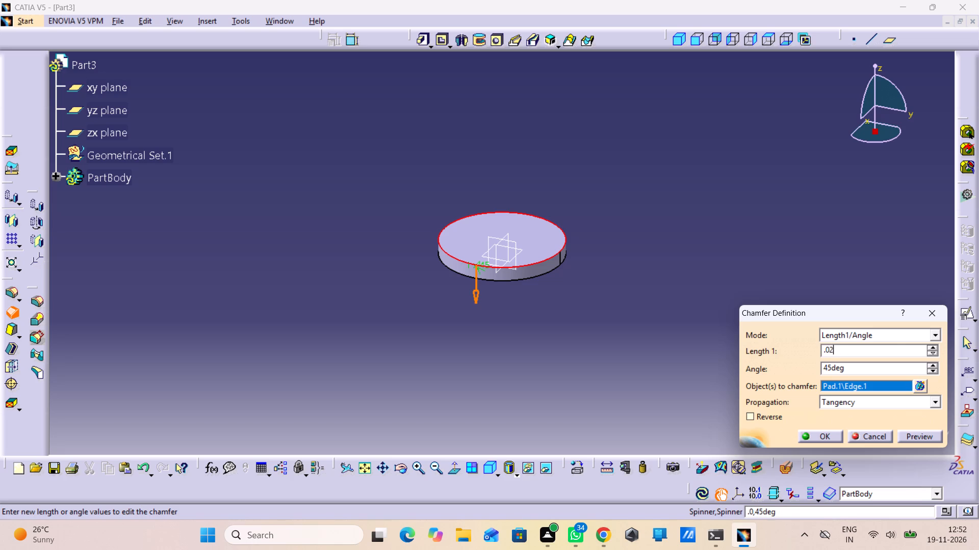
{"action": "key", "text": "BackSpace"}
{"action": "key", "text": "BackSpace"}
{"action": "key", "text": "5"}
{"action": "key", "text": "BackSpace"}
{"action": "key", "text": "BackSpace"}
{"action": "key", "text": "5"}
{"action": "left_click", "coordinate": [931, 435]}
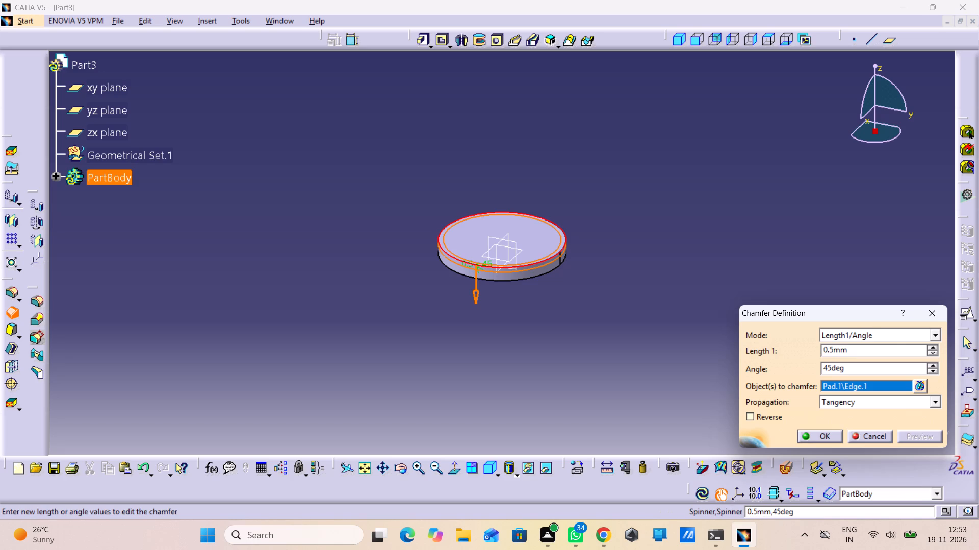
{"action": "left_click", "coordinate": [820, 436]}
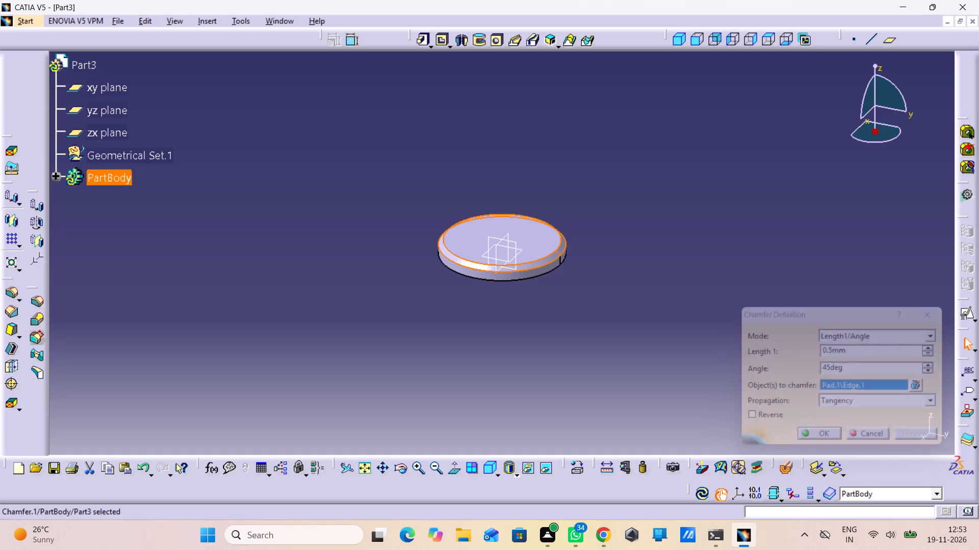
{"action": "left_click", "coordinate": [766, 403]}
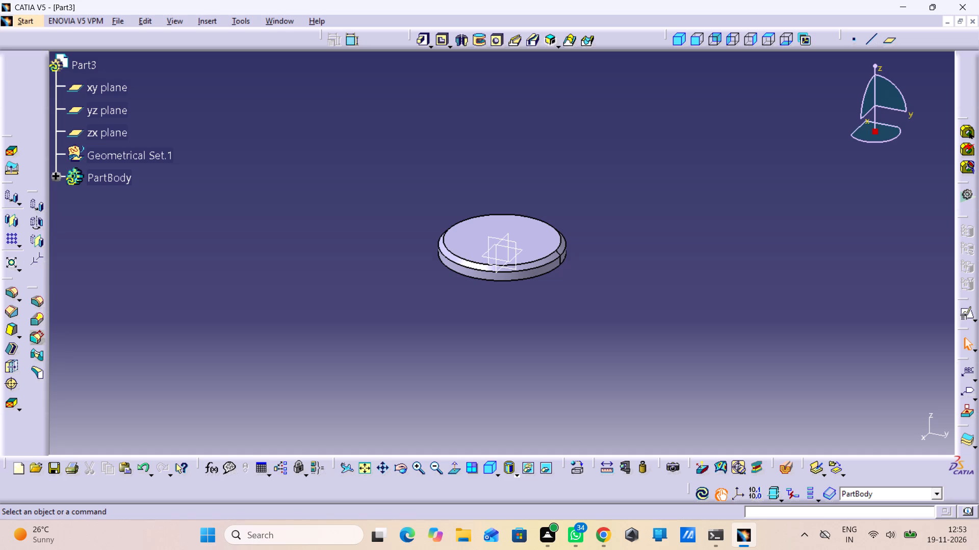
Dock the standard view commands along the top of the workspace and show the part in isometric view.
{"action": "left_click", "coordinate": [497, 473]}
{"action": "left_click", "coordinate": [510, 405]}
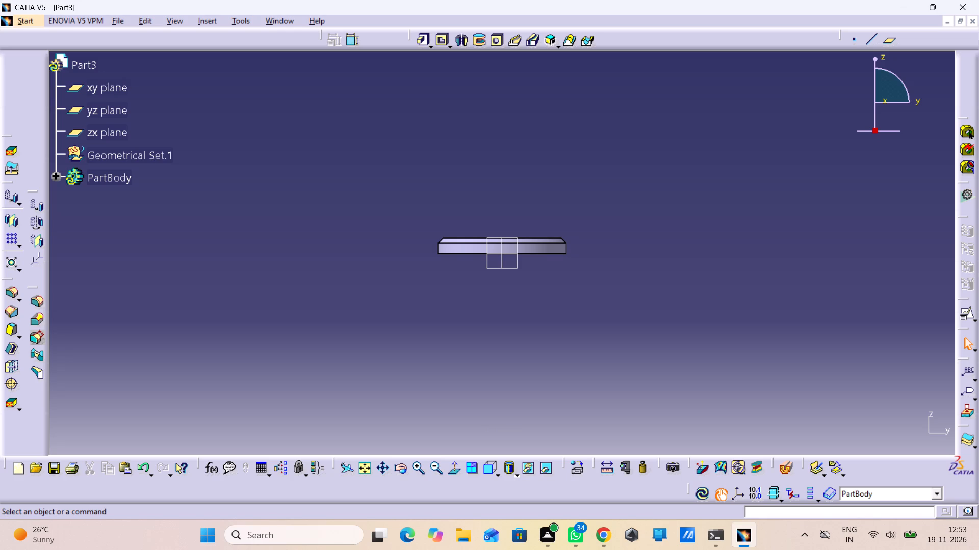
{"action": "left_click", "coordinate": [496, 468]}
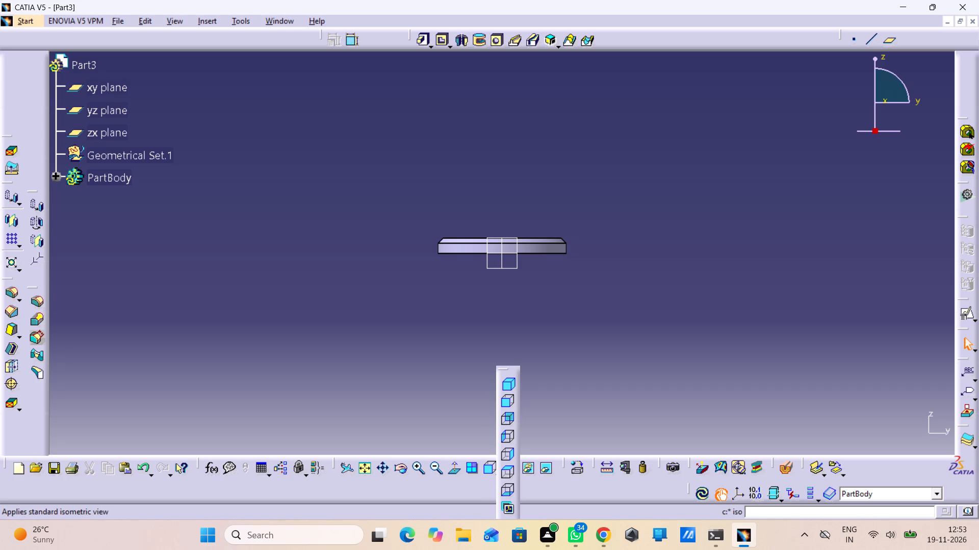
{"action": "left_click_drag", "start_coordinate": [509, 371], "coordinate": [753, 0]}
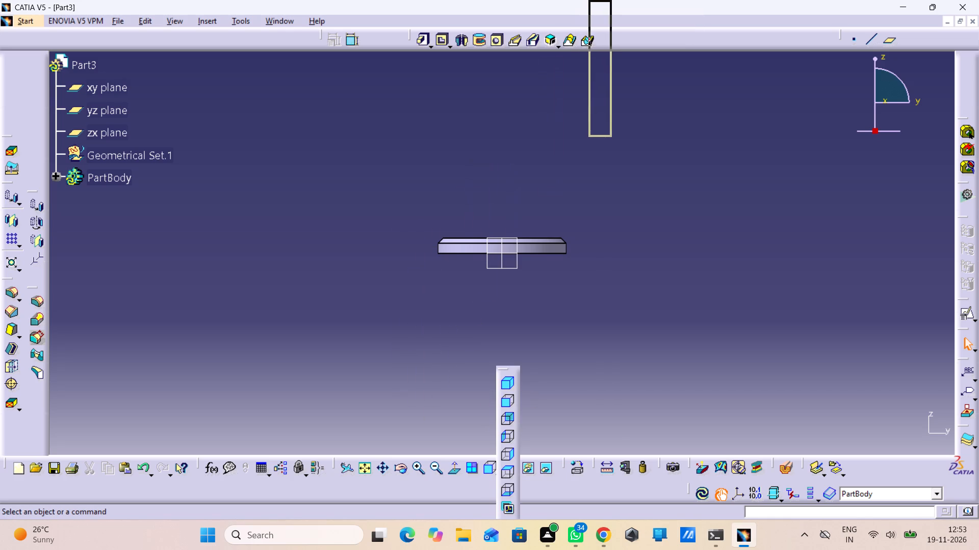
{"action": "left_click_drag", "start_coordinate": [753, 0], "coordinate": [786, 35]}
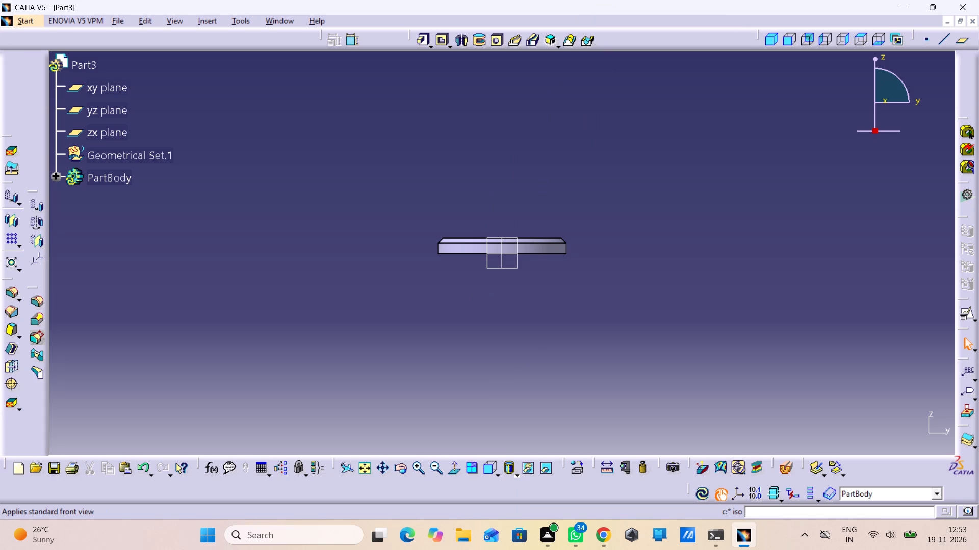
{"action": "left_click", "coordinate": [779, 40]}
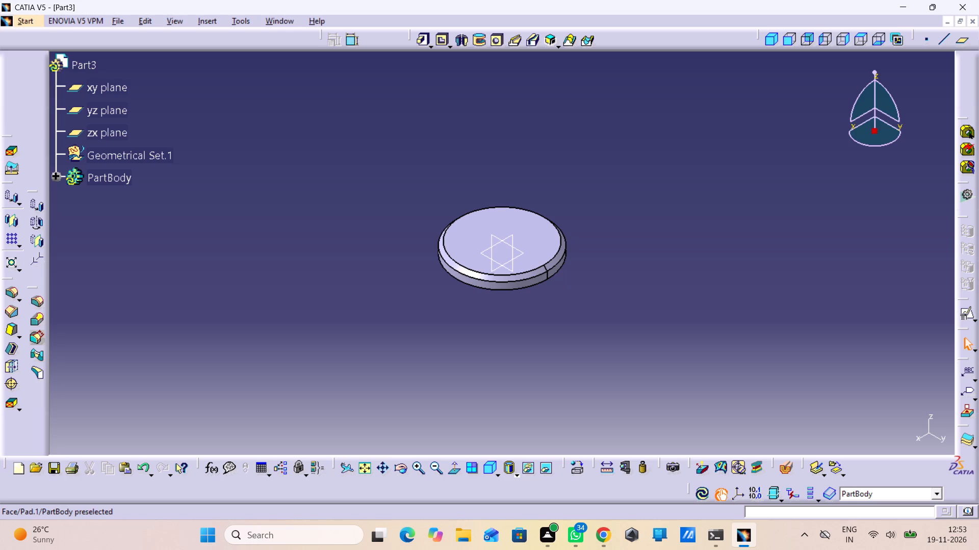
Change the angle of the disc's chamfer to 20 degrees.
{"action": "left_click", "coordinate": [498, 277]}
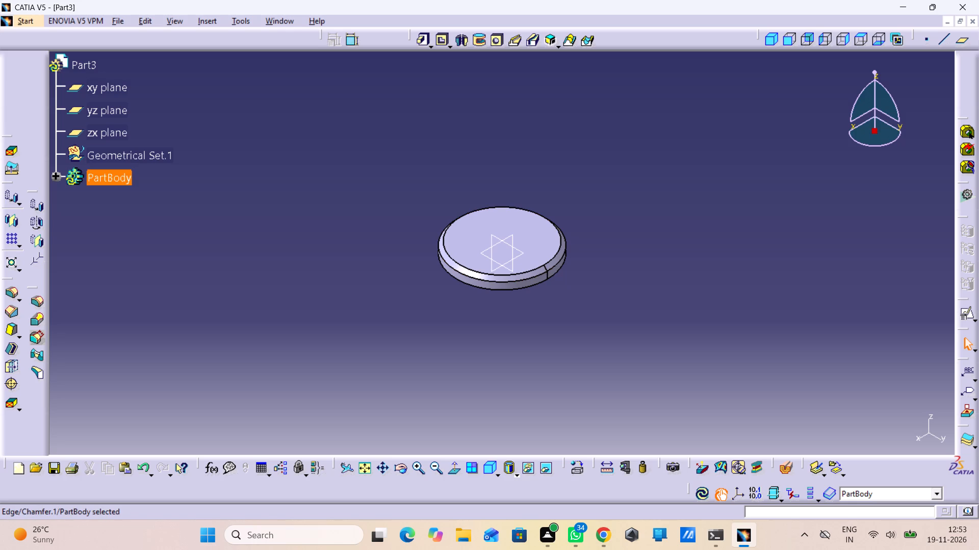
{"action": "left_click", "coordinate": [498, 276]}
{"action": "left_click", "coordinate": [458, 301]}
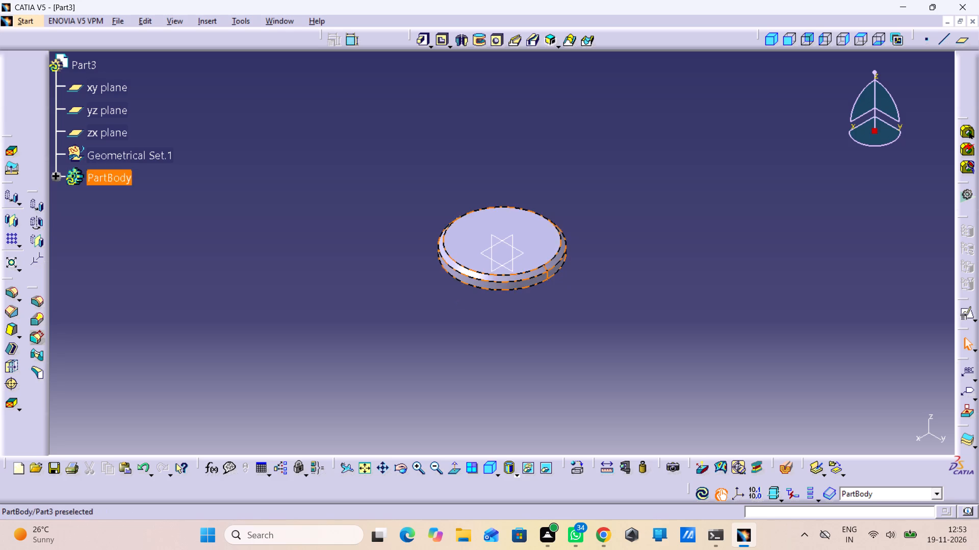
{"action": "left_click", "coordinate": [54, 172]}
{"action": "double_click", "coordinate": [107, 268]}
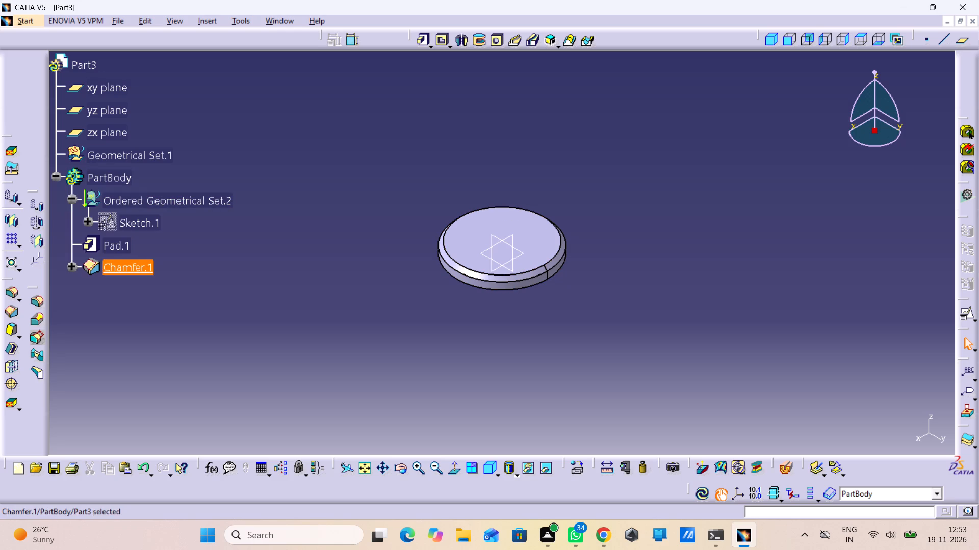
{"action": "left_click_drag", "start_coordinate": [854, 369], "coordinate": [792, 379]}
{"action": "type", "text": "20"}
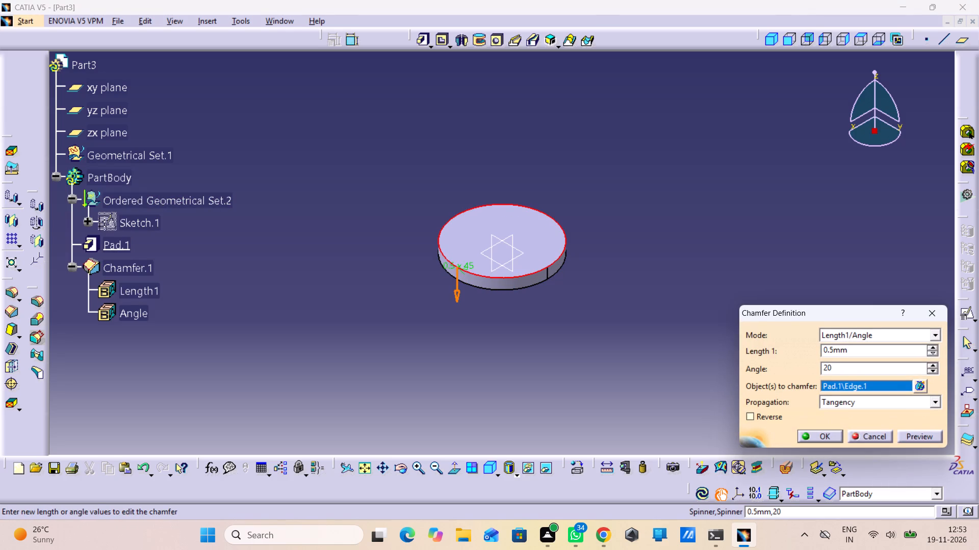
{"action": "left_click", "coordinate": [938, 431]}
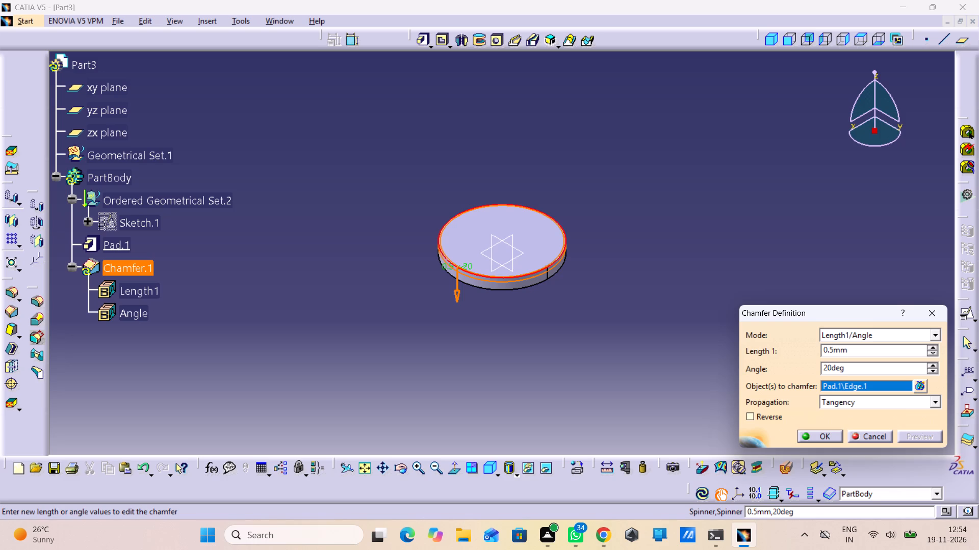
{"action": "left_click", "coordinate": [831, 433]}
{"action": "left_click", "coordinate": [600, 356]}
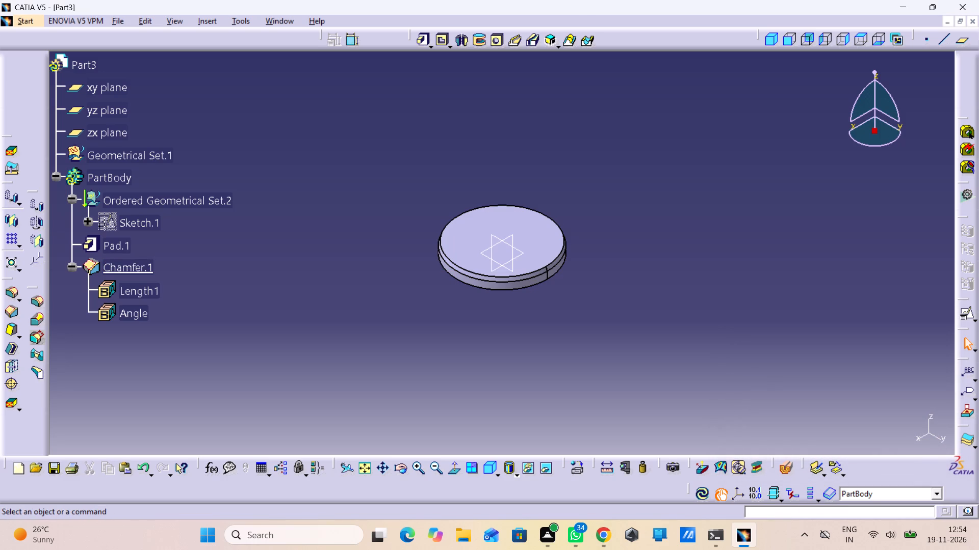
Set the chamfer's Length1 parameter to 1 mm and update the part.
{"action": "left_click_drag", "start_coordinate": [785, 37], "coordinate": [785, 41]}
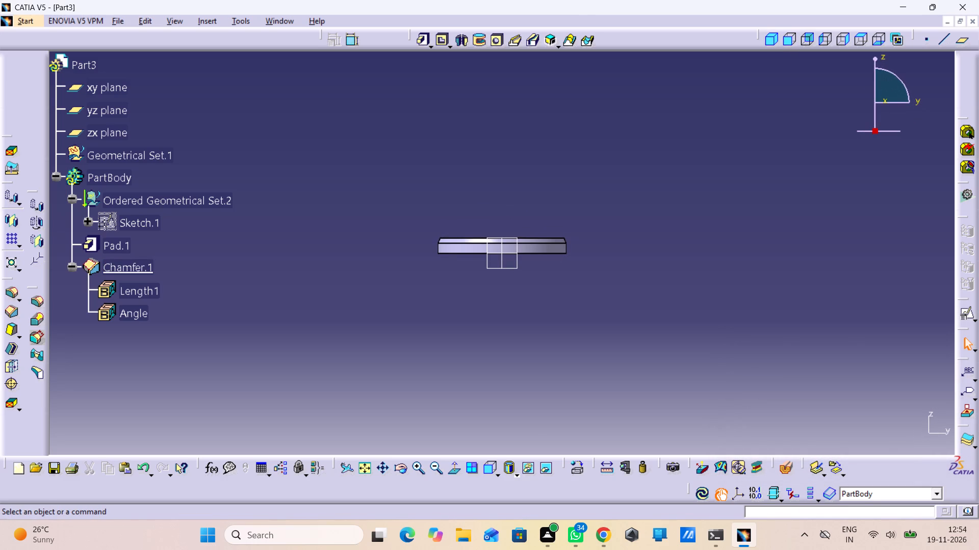
{"action": "left_click", "coordinate": [770, 34]}
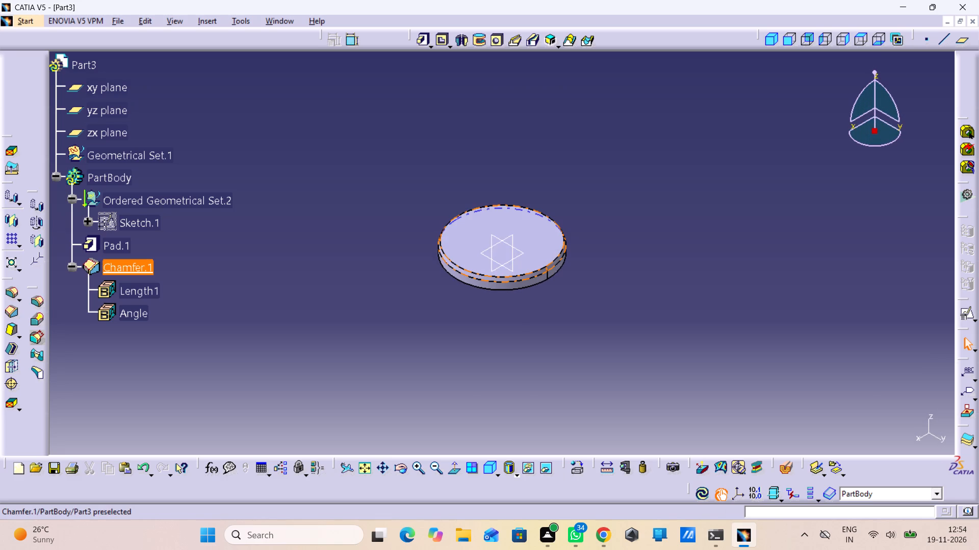
{"action": "left_click", "coordinate": [105, 273]}
{"action": "left_click", "coordinate": [126, 291]}
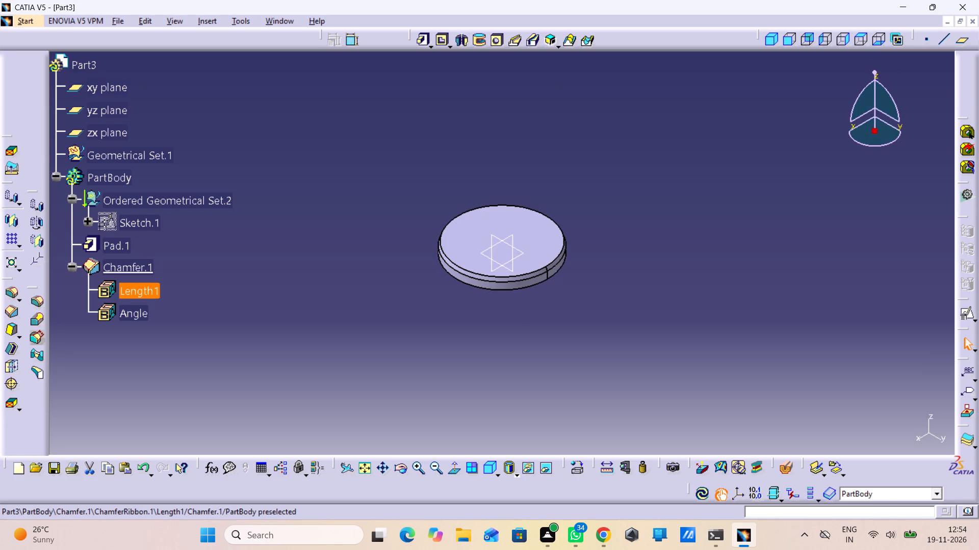
{"action": "double_click", "coordinate": [128, 289]}
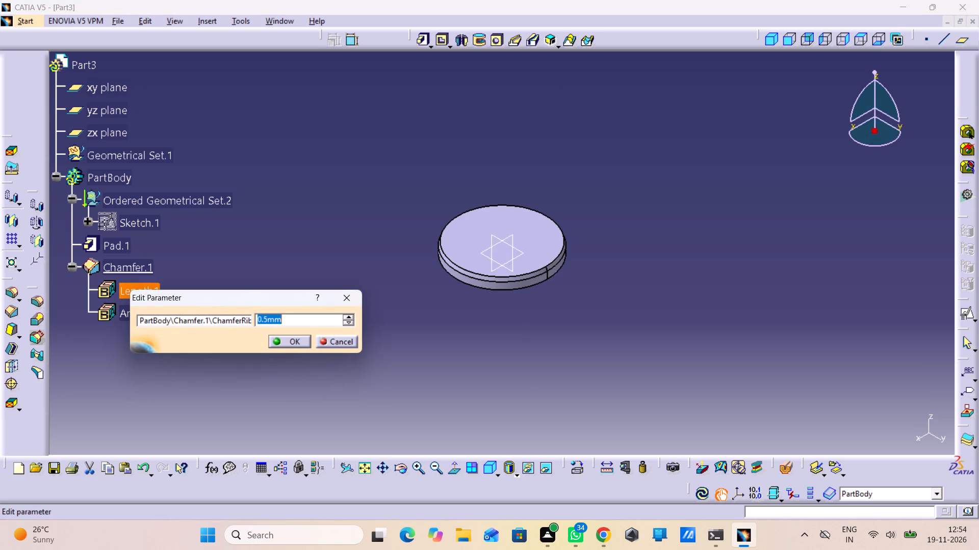
{"action": "key", "text": "1"}
{"action": "key", "text": "Return"}
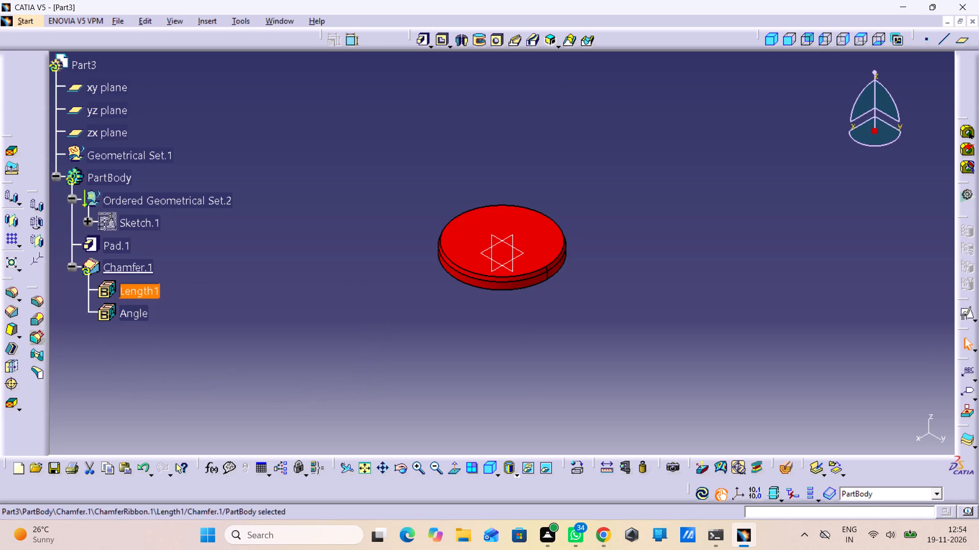
{"action": "left_click", "coordinate": [698, 499]}
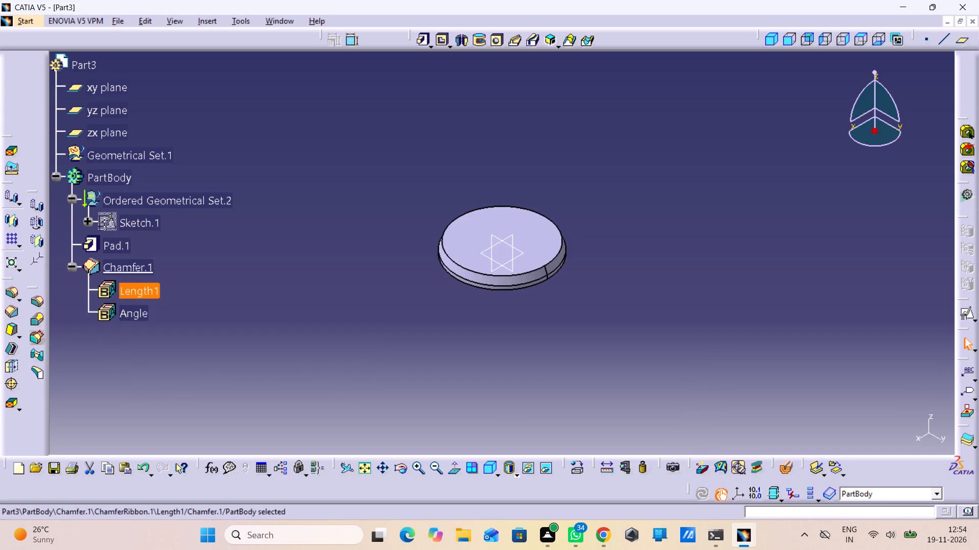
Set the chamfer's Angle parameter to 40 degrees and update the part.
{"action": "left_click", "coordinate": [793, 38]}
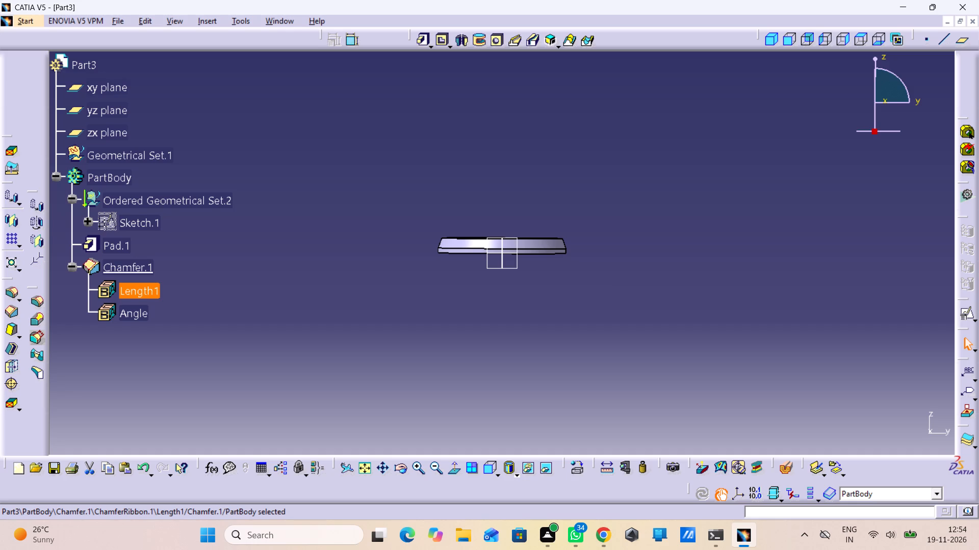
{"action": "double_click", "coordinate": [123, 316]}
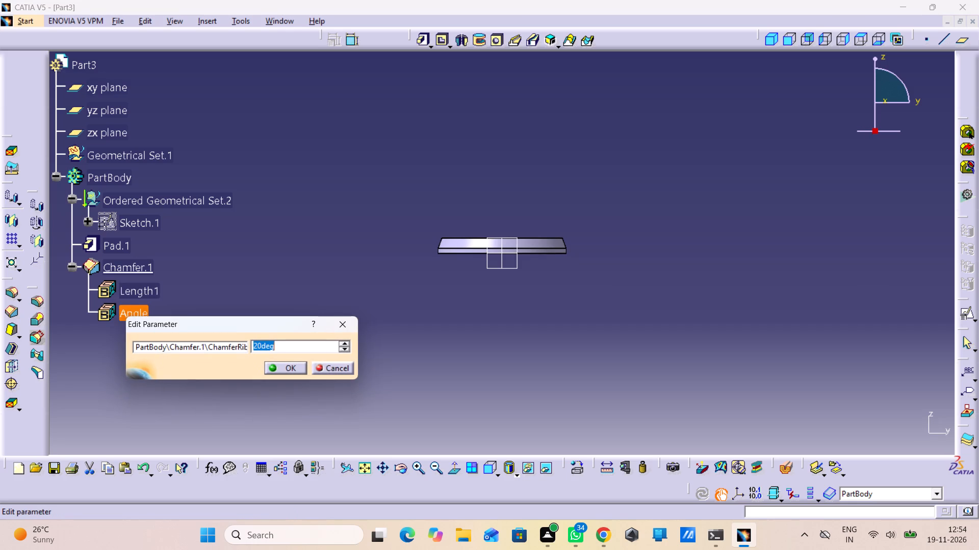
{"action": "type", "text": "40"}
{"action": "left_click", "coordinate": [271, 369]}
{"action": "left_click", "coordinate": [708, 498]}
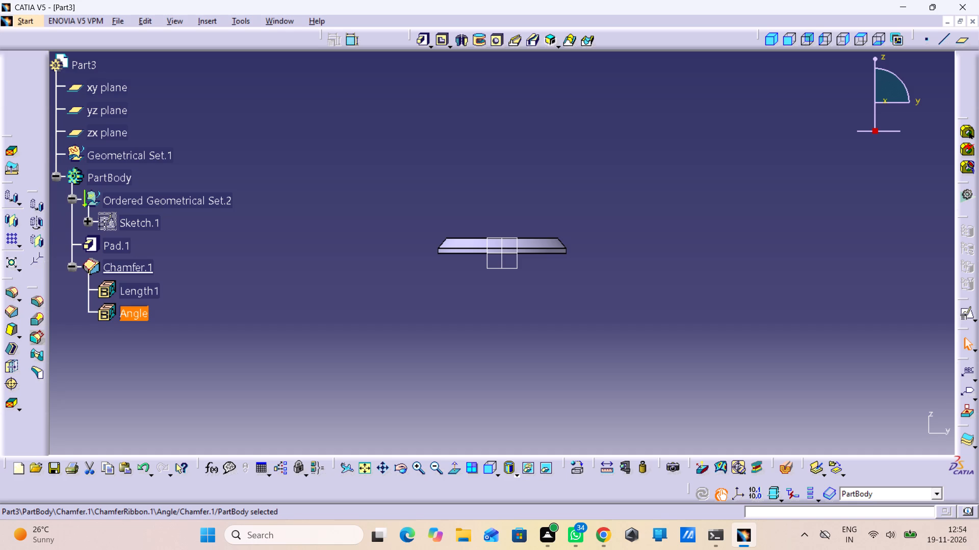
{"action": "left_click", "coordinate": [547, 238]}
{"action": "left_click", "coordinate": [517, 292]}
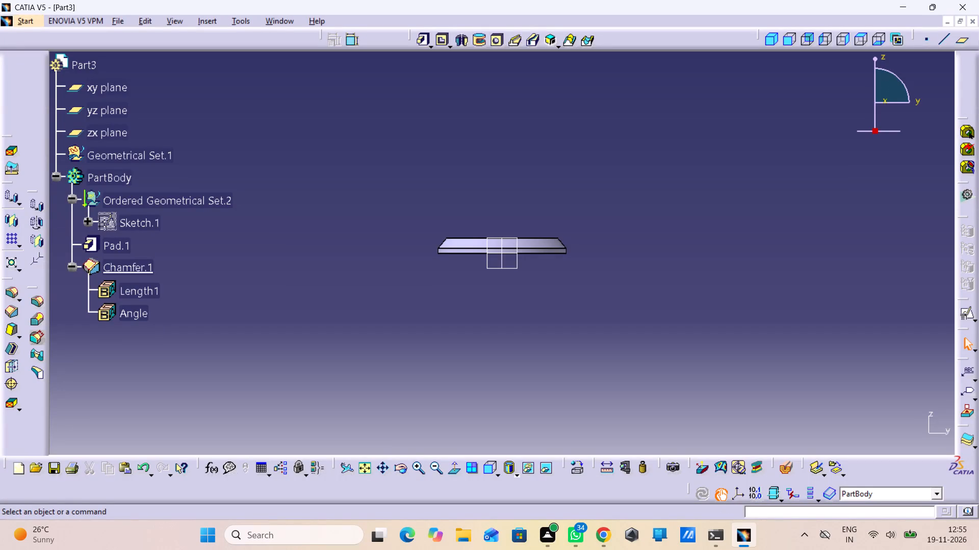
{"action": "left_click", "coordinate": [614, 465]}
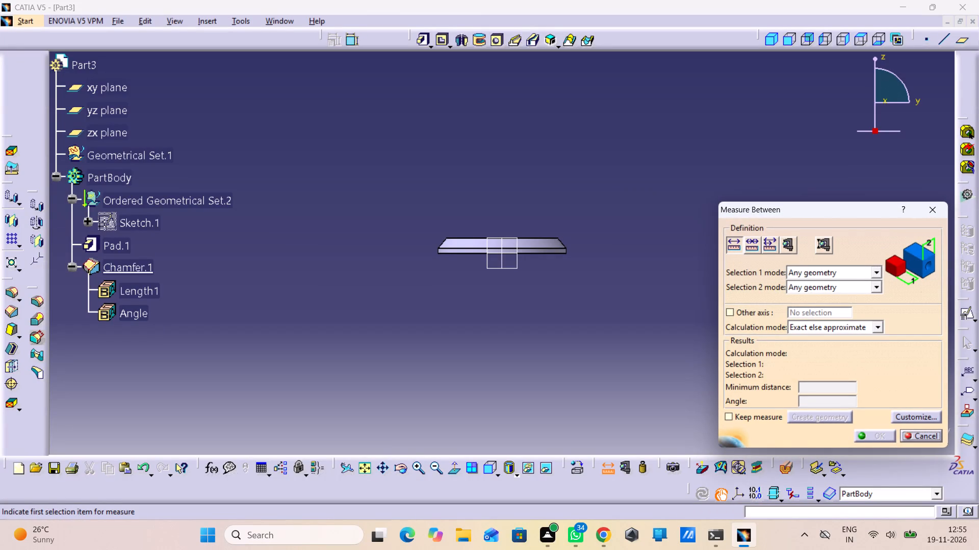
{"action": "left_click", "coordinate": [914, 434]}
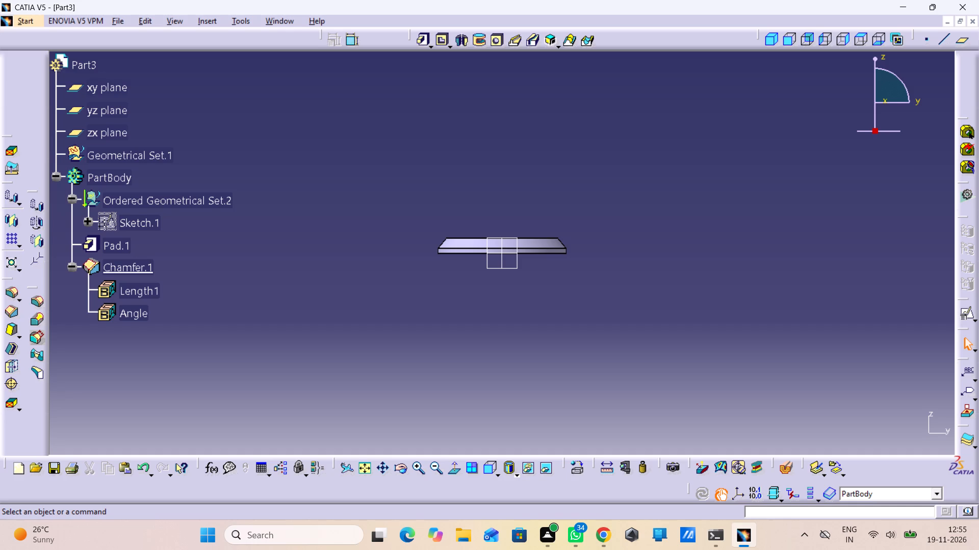
Set the chamfer's Angle parameter to 70 degrees and update the part.
{"action": "double_click", "coordinate": [128, 306]}
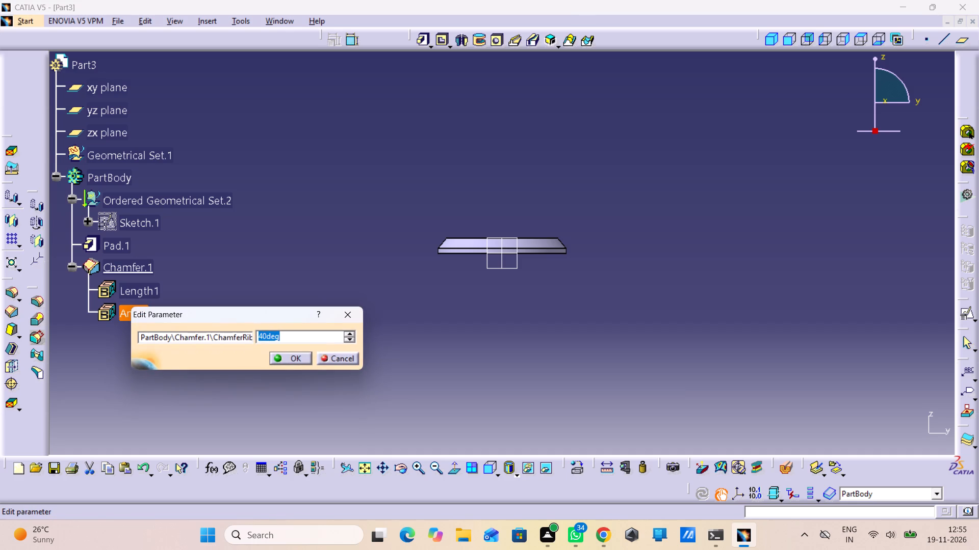
{"action": "type", "text": "70"}
{"action": "left_click", "coordinate": [289, 355]}
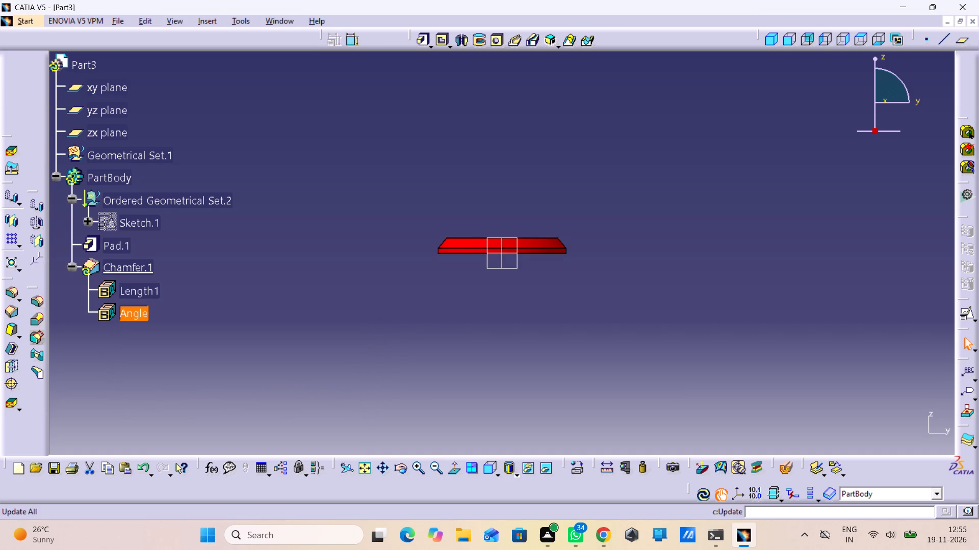
{"action": "left_click", "coordinate": [697, 498]}
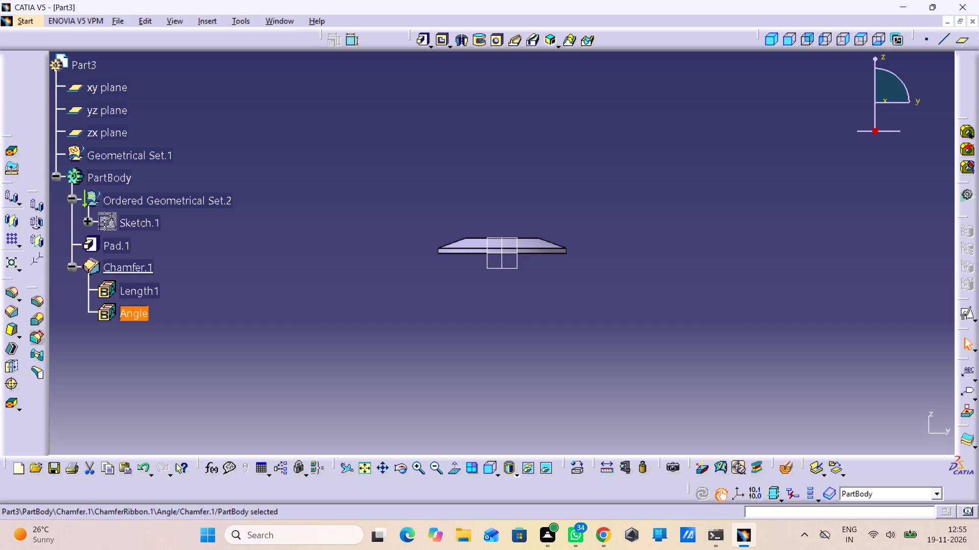
Open a positioned sketch on the disc's flat upper face with the axes swapped and the V direction reversed.
{"action": "middle_click_drag", "start_coordinate": [563, 322], "coordinate": [549, 211]}
{"action": "right_click", "coordinate": [563, 322]}
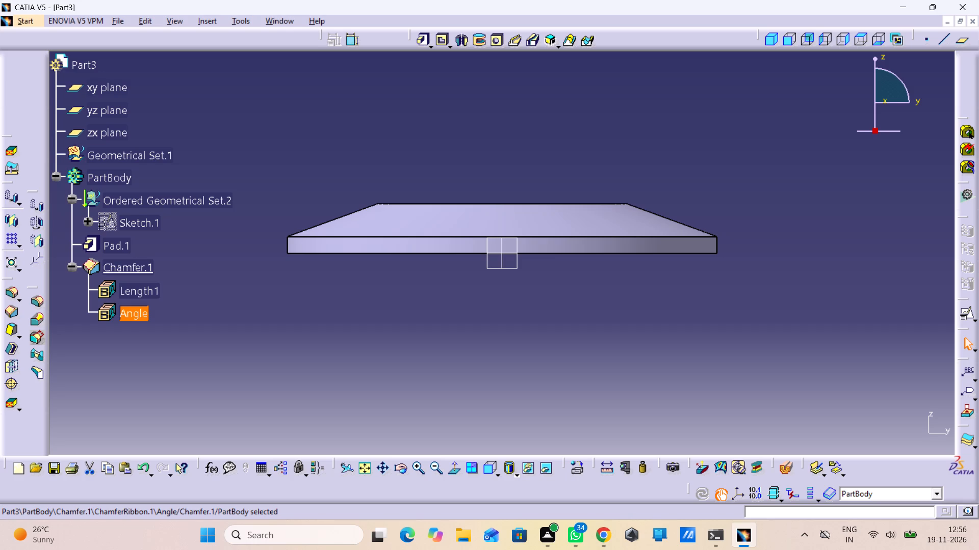
{"action": "middle_click_drag", "start_coordinate": [530, 336], "coordinate": [539, 358]}
{"action": "right_click_drag", "start_coordinate": [530, 336], "coordinate": [539, 358]}
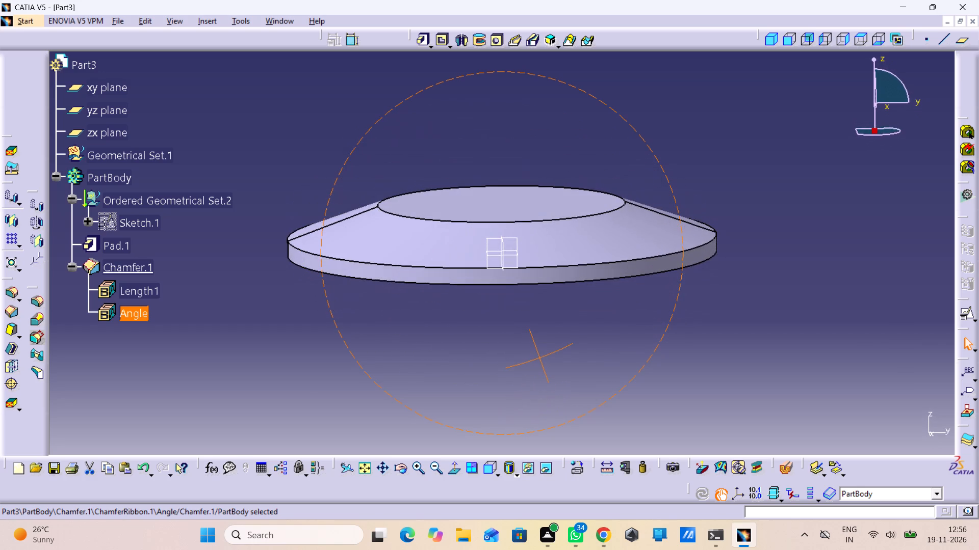
{"action": "middle_click_drag", "start_coordinate": [539, 358], "coordinate": [547, 426]}
{"action": "right_click_drag", "start_coordinate": [539, 358], "coordinate": [547, 426]}
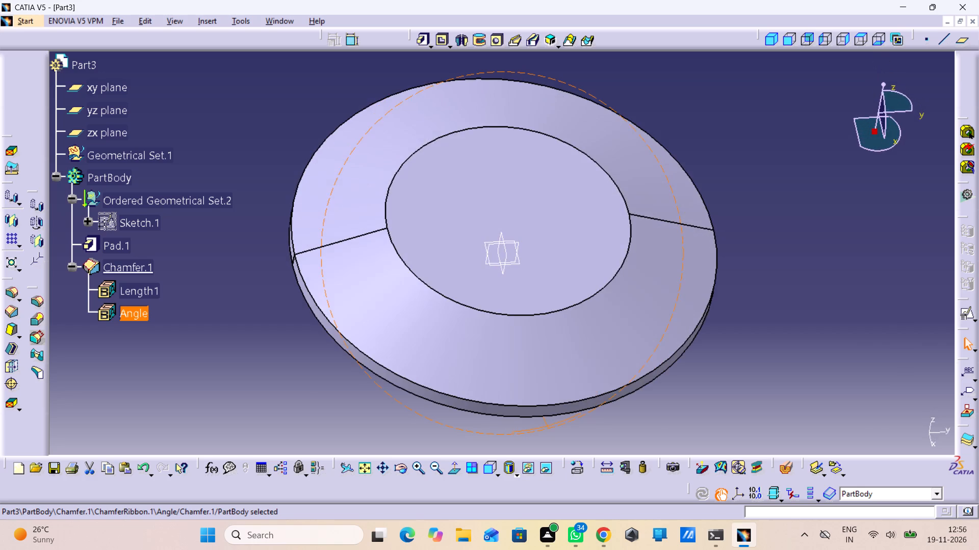
{"action": "middle_click_drag", "start_coordinate": [547, 426], "coordinate": [544, 414]}
{"action": "right_click_drag", "start_coordinate": [547, 426], "coordinate": [544, 414]}
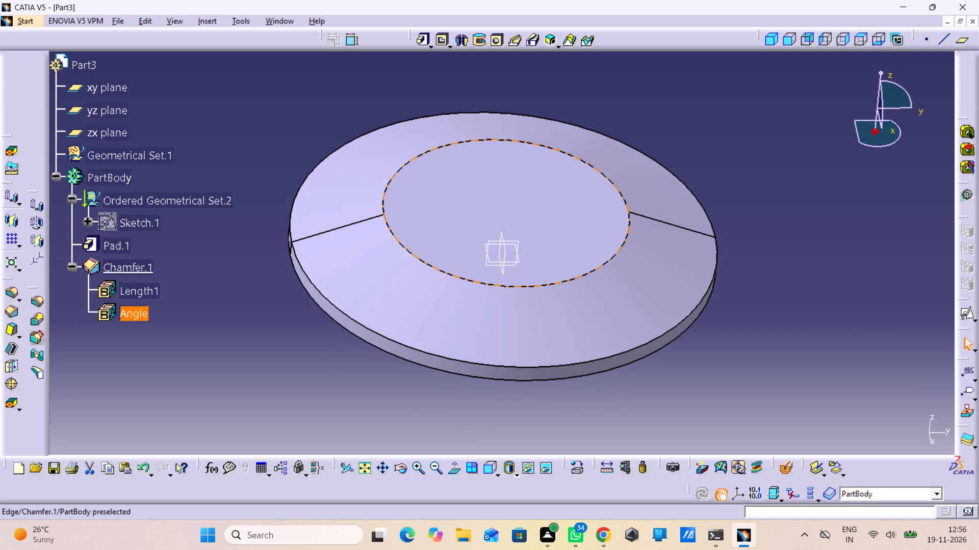
{"action": "left_click", "coordinate": [548, 191]}
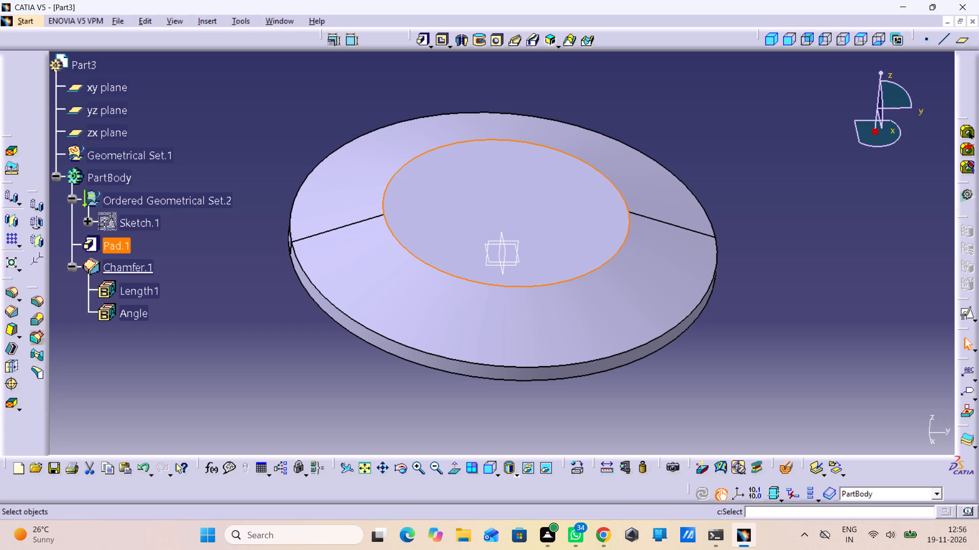
{"action": "left_click", "coordinate": [965, 313]}
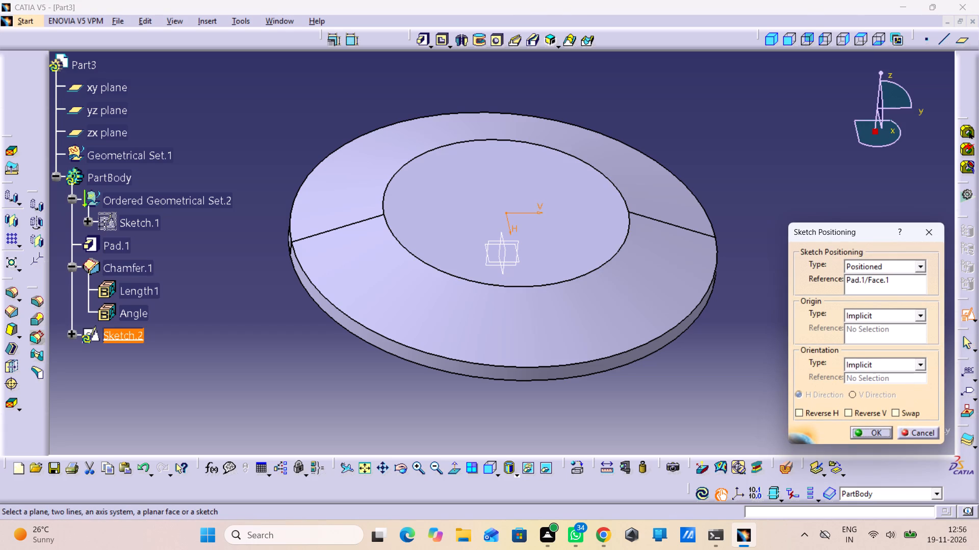
{"action": "left_click", "coordinate": [907, 418]}
{"action": "left_click", "coordinate": [887, 415]}
{"action": "left_click", "coordinate": [887, 428]}
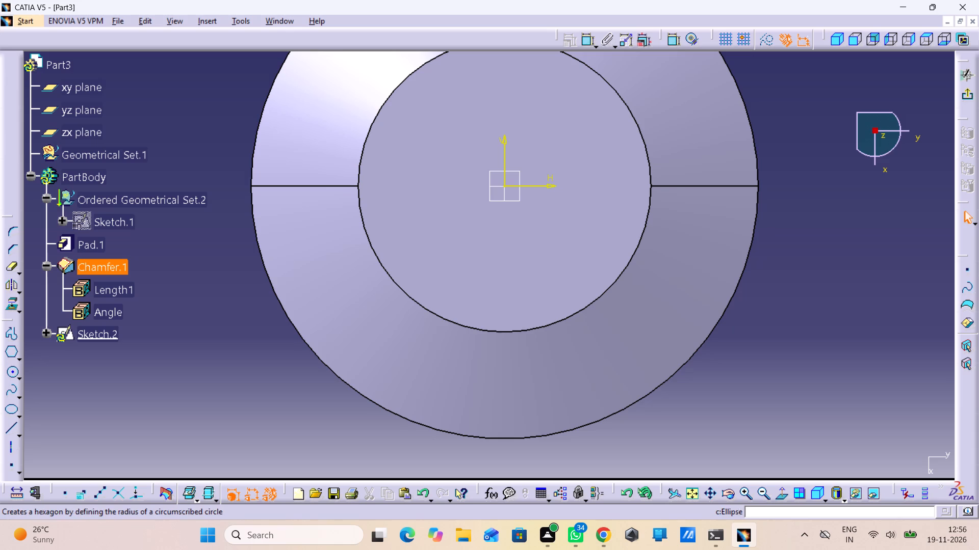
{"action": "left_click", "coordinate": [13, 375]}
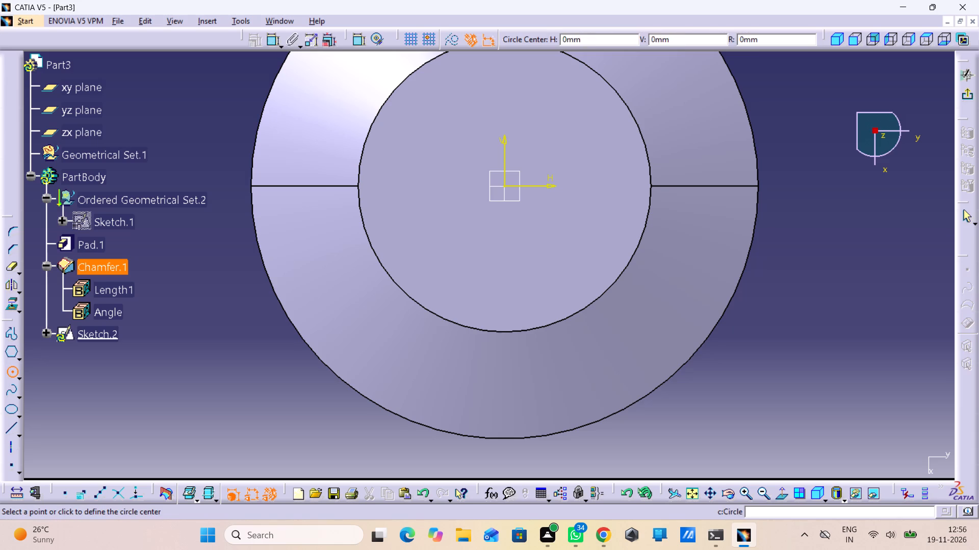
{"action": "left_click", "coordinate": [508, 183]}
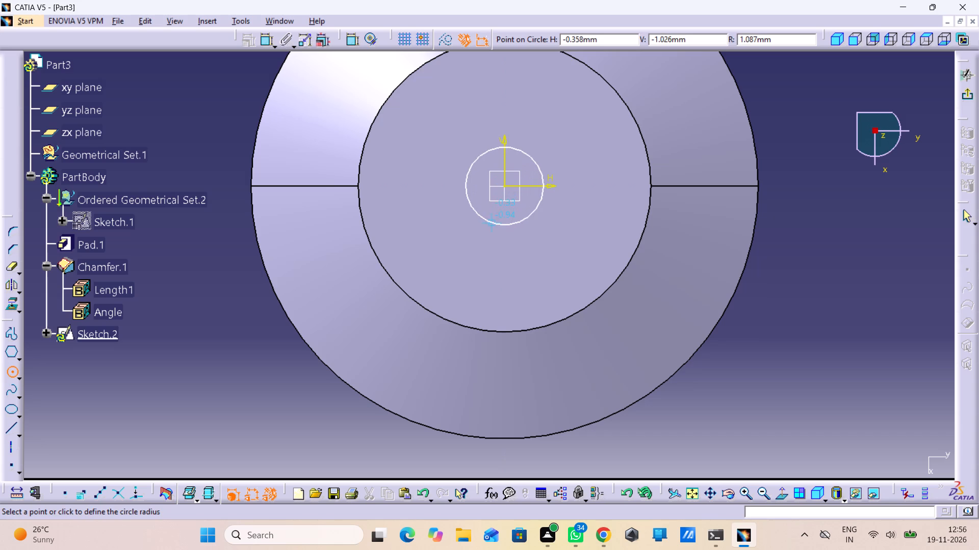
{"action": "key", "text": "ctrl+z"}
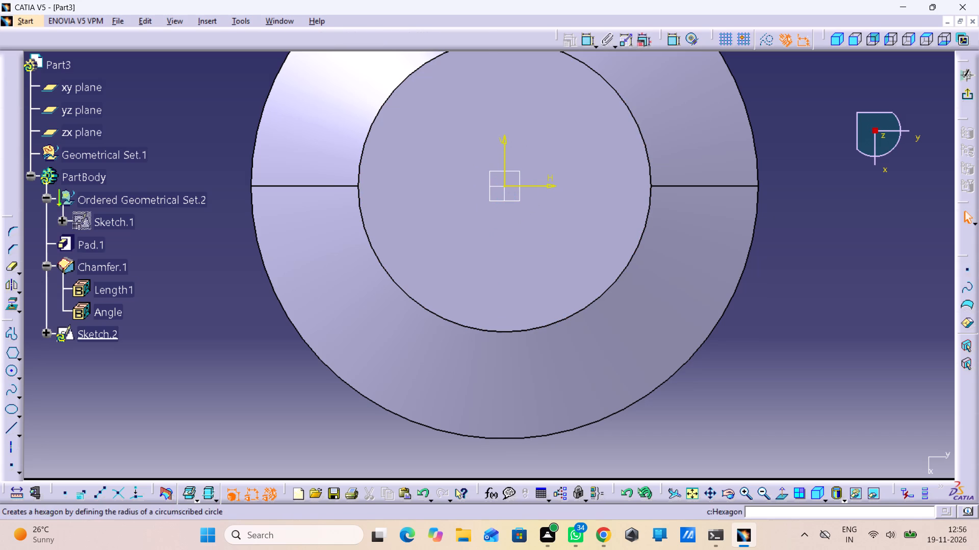
Sketch a circle centred on the origin, inside the boundary of the disc's flat upper face.
{"action": "left_click", "coordinate": [7, 373]}
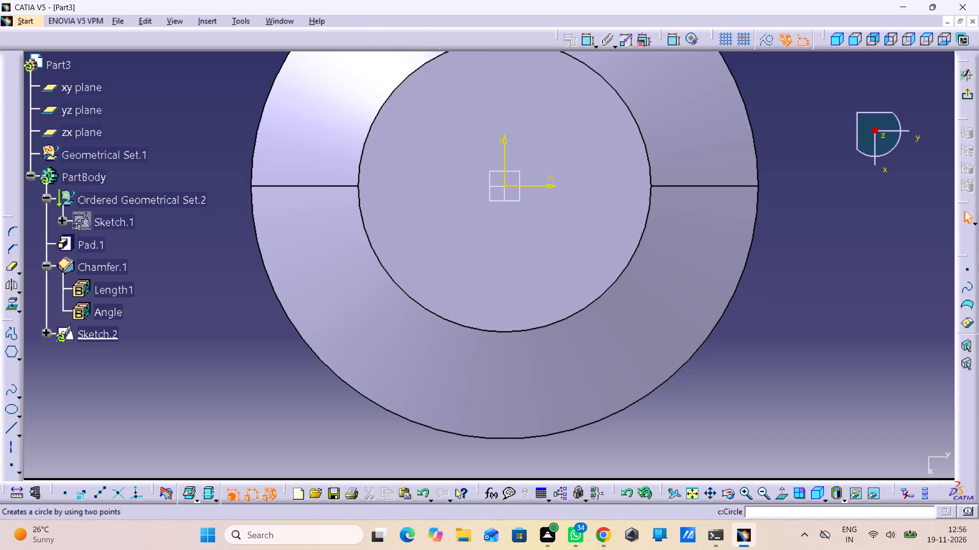
{"action": "left_click", "coordinate": [503, 184]}
{"action": "left_click", "coordinate": [493, 263]}
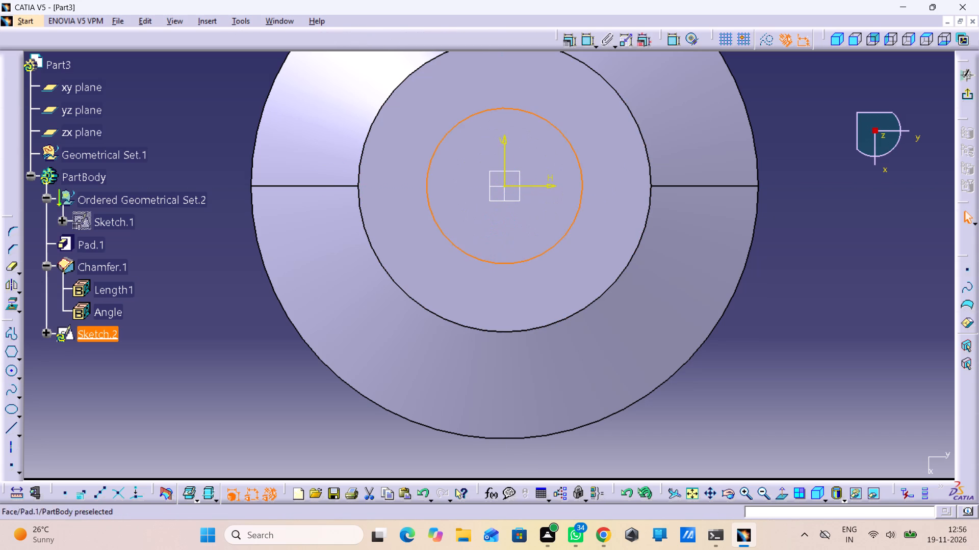
Dimension the sketched circle with a radius constraint and set it to 4.5 mm.
{"action": "left_click", "coordinate": [840, 121]}
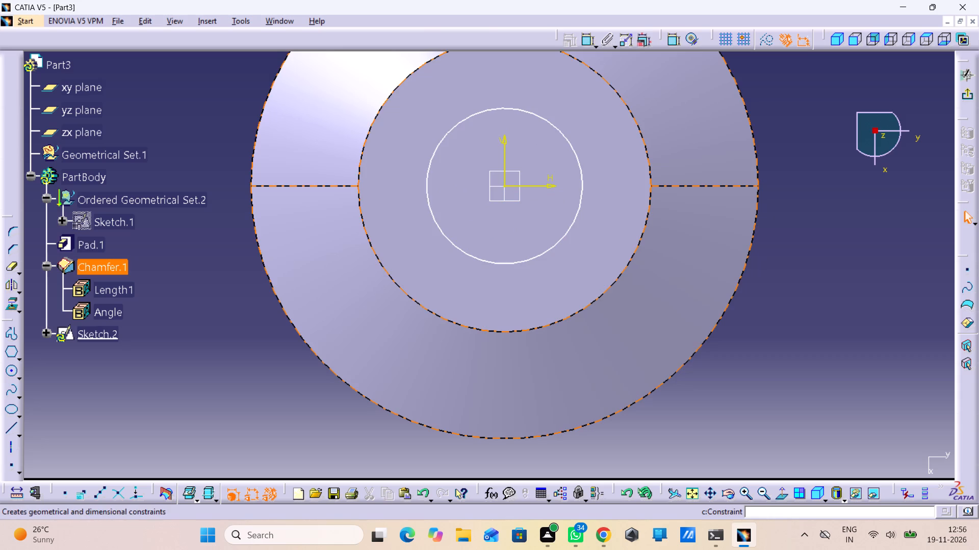
{"action": "left_click", "coordinate": [670, 40]}
{"action": "left_click", "coordinate": [574, 143]}
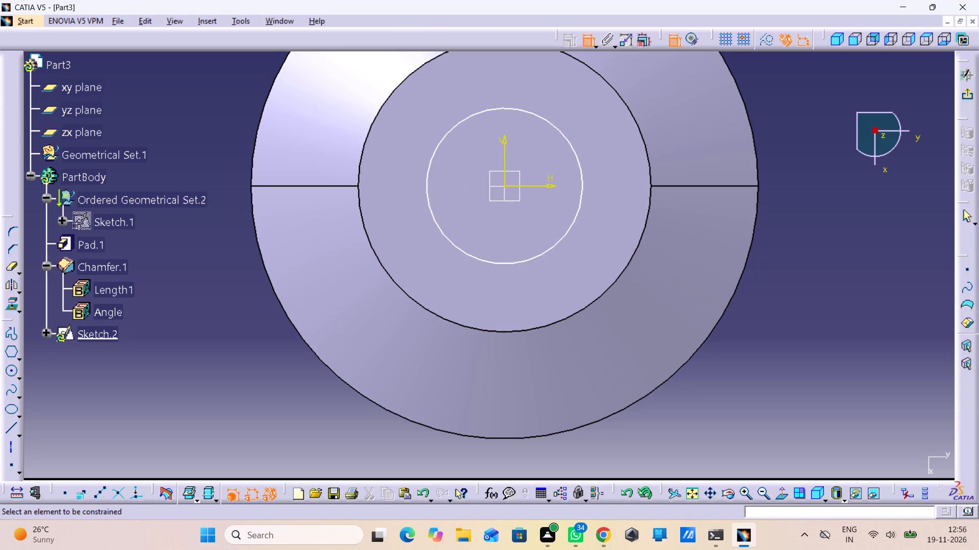
{"action": "left_click", "coordinate": [573, 144]}
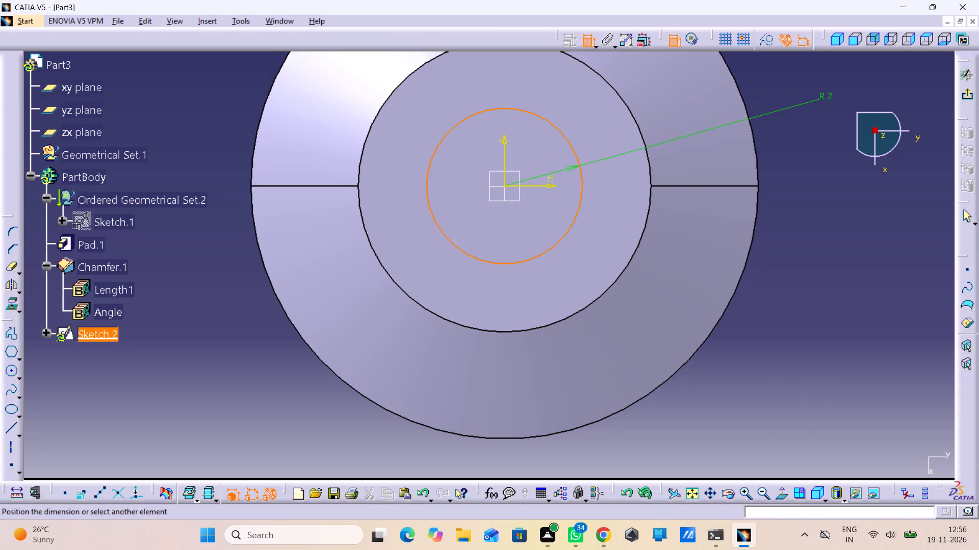
{"action": "left_click", "coordinate": [821, 101]}
{"action": "double_click", "coordinate": [822, 97]}
{"action": "type", "text": "4.5"}
{"action": "key", "text": "Return"}
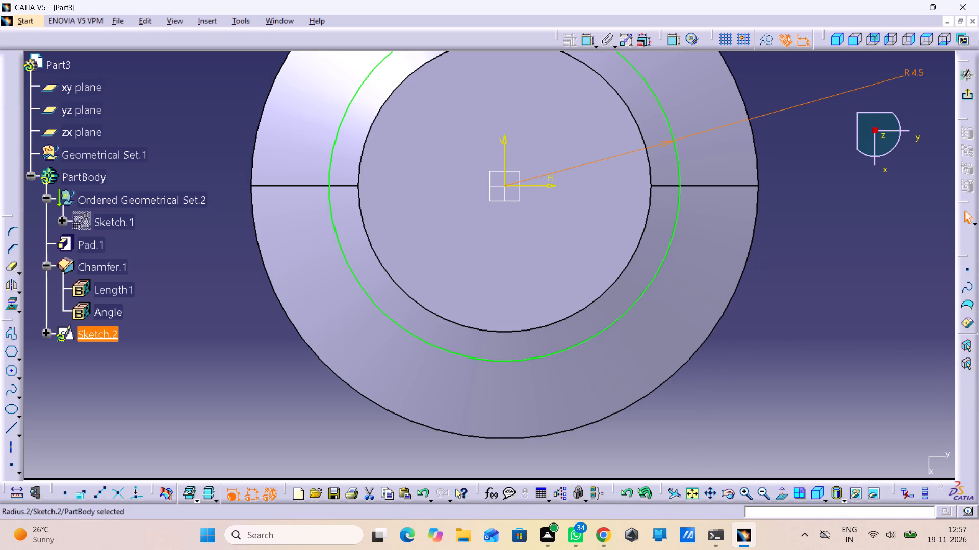
Leave the sketch, set the chamfer's Angle parameter to 50 degrees and update the part.
{"action": "middle_click_drag", "start_coordinate": [337, 429], "coordinate": [385, 299]}
{"action": "right_click_drag", "start_coordinate": [337, 429], "coordinate": [385, 299]}
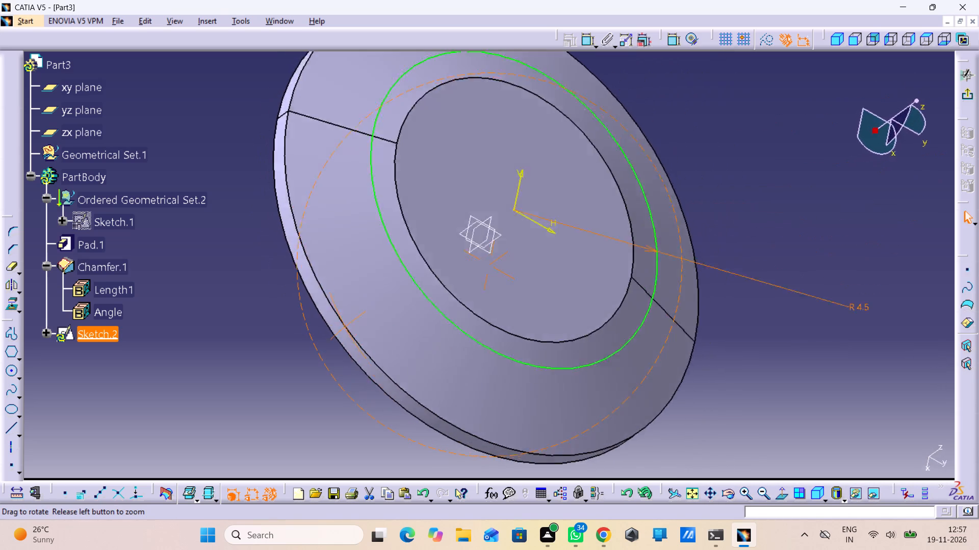
{"action": "right_click_drag", "start_coordinate": [385, 299], "coordinate": [434, 225]}
{"action": "middle_click_drag", "start_coordinate": [385, 299], "coordinate": [434, 228]}
{"action": "middle_click_drag", "start_coordinate": [716, 351], "coordinate": [724, 300]}
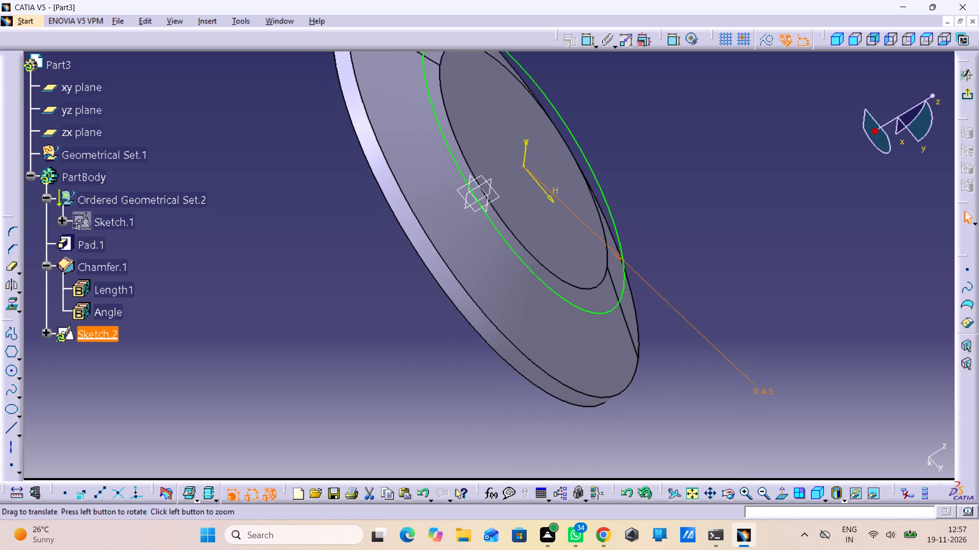
{"action": "middle_click_drag", "start_coordinate": [687, 427], "coordinate": [703, 229]}
{"action": "right_click_drag", "start_coordinate": [688, 426], "coordinate": [559, 409]}
{"action": "middle_click_drag", "start_coordinate": [535, 429], "coordinate": [536, 358]}
{"action": "right_click_drag", "start_coordinate": [535, 426], "coordinate": [536, 358]}
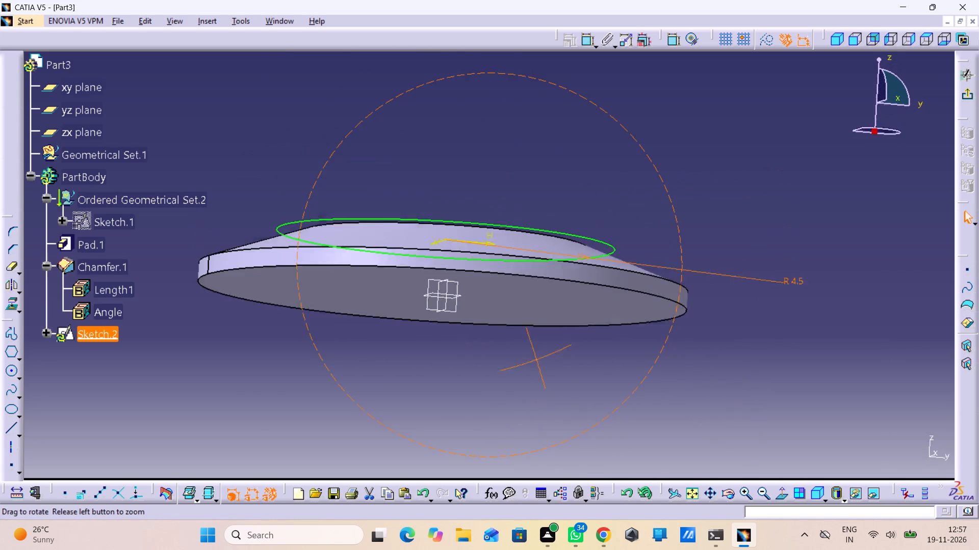
{"action": "middle_click_drag", "start_coordinate": [536, 358], "coordinate": [536, 349]}
{"action": "right_click_drag", "start_coordinate": [536, 358], "coordinate": [536, 349]}
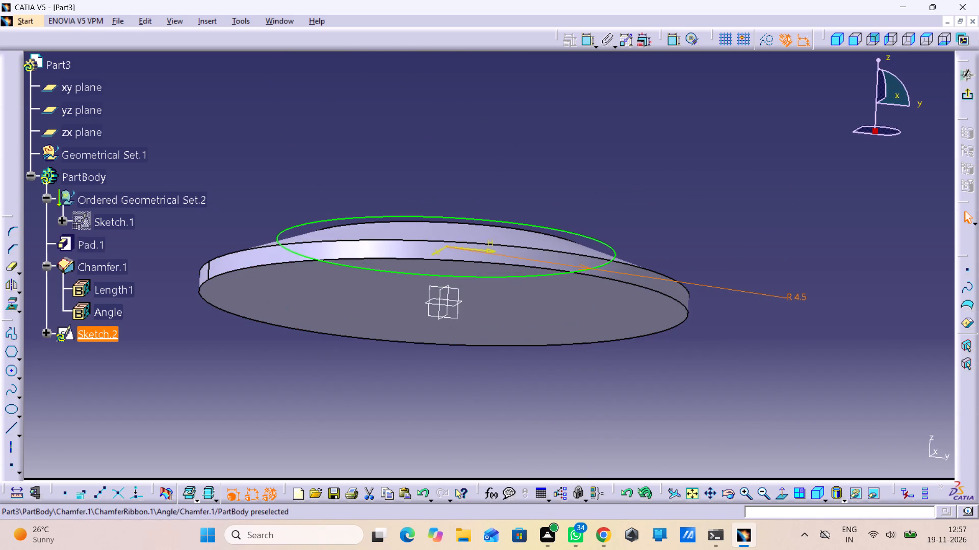
{"action": "double_click", "coordinate": [108, 311]}
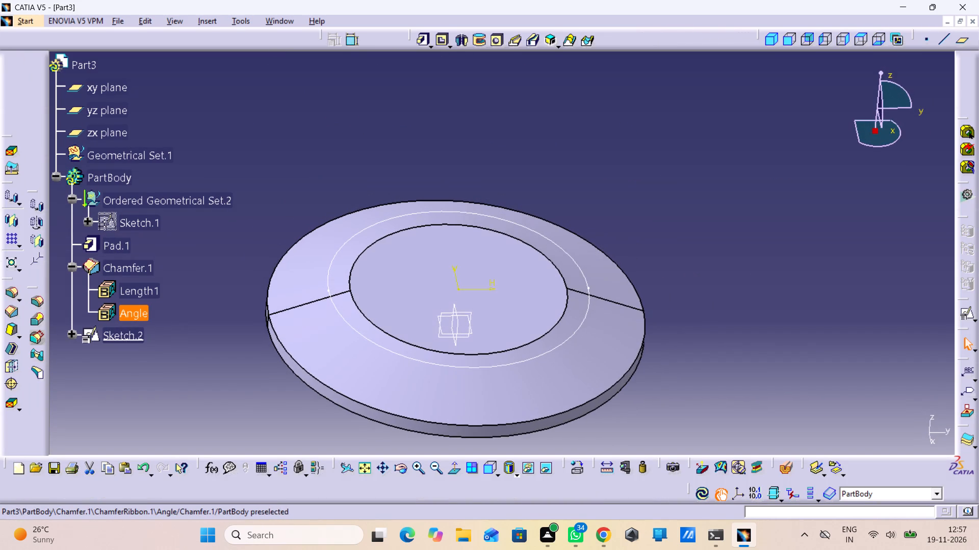
{"action": "double_click", "coordinate": [141, 308]}
{"action": "key", "text": "6"}
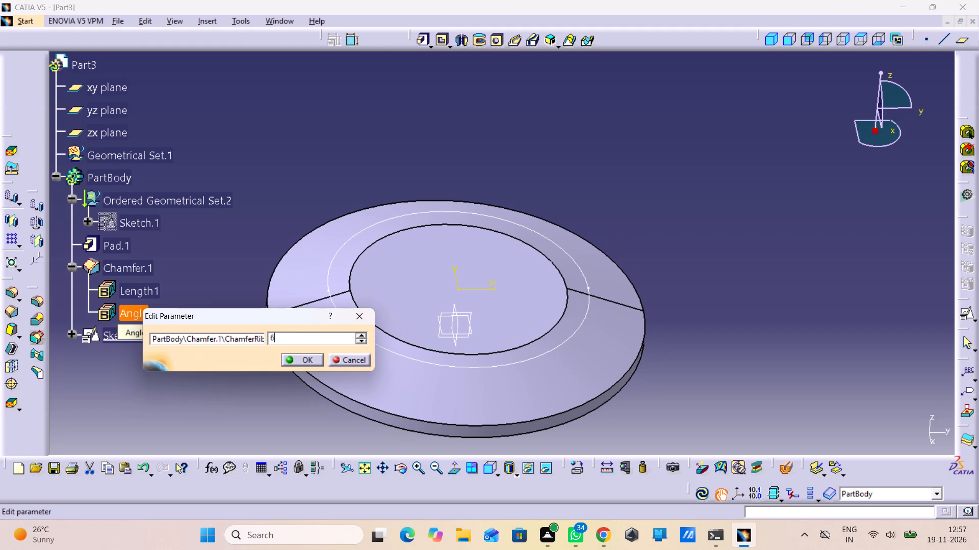
{"action": "key", "text": "BackSpace"}
{"action": "type", "text": "50"}
{"action": "key", "text": "Return"}
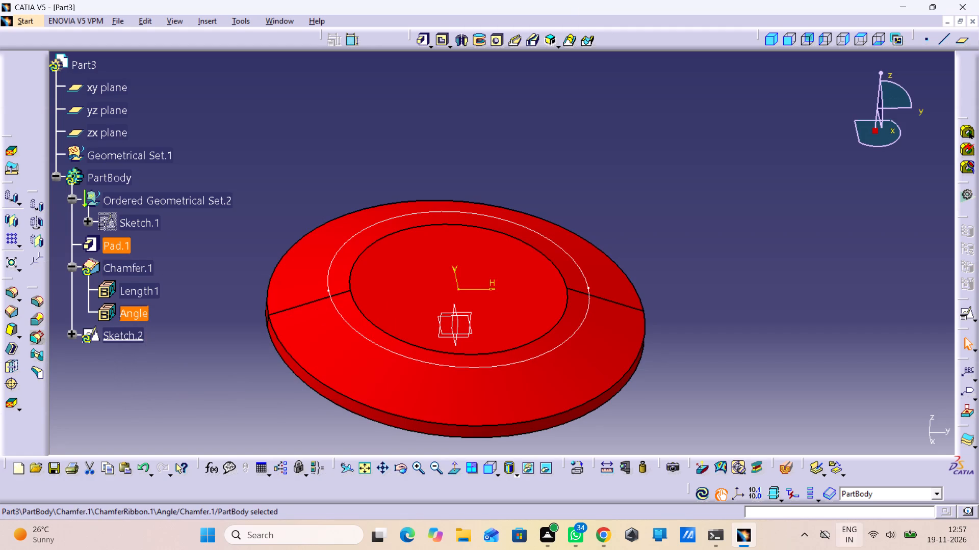
{"action": "left_click", "coordinate": [703, 495]}
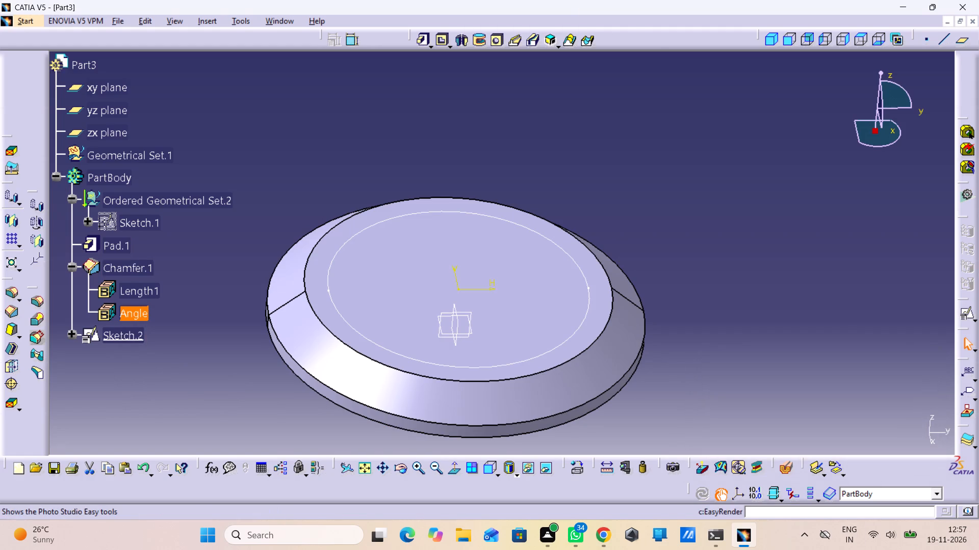
Pad the 4.5 mm radius circle upward from the disc's flat upper face by 0.5 mm.
{"action": "middle_click_drag", "start_coordinate": [631, 436], "coordinate": [619, 376]}
{"action": "middle_click_drag", "start_coordinate": [484, 429], "coordinate": [482, 332]}
{"action": "right_click_drag", "start_coordinate": [484, 429], "coordinate": [482, 332]}
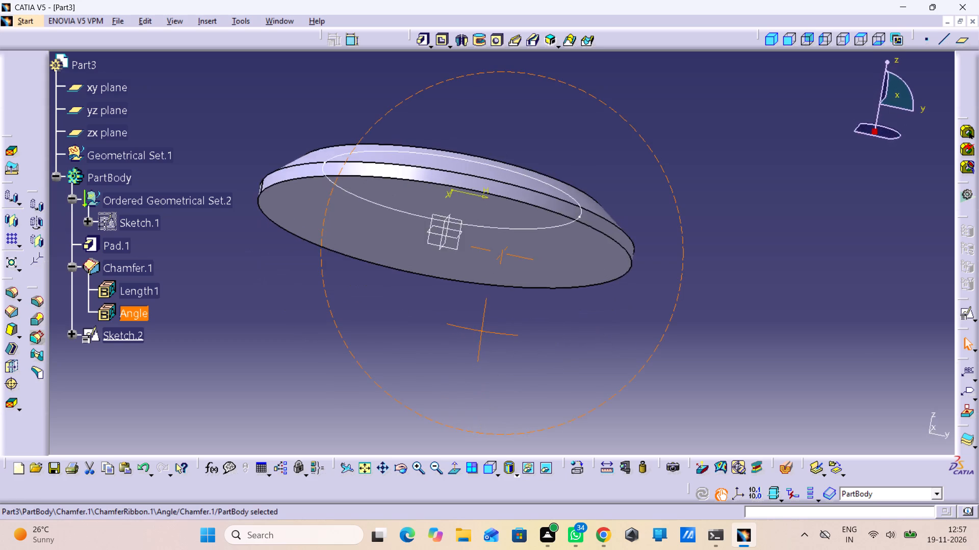
{"action": "right_click_drag", "start_coordinate": [482, 332], "coordinate": [470, 415]}
{"action": "middle_click_drag", "start_coordinate": [482, 332], "coordinate": [470, 415]}
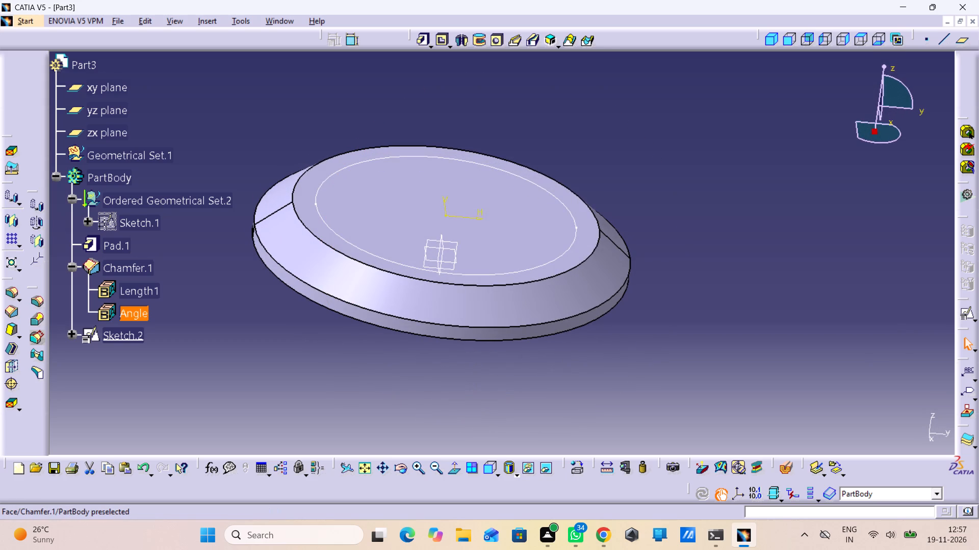
{"action": "double_click", "coordinate": [533, 181]}
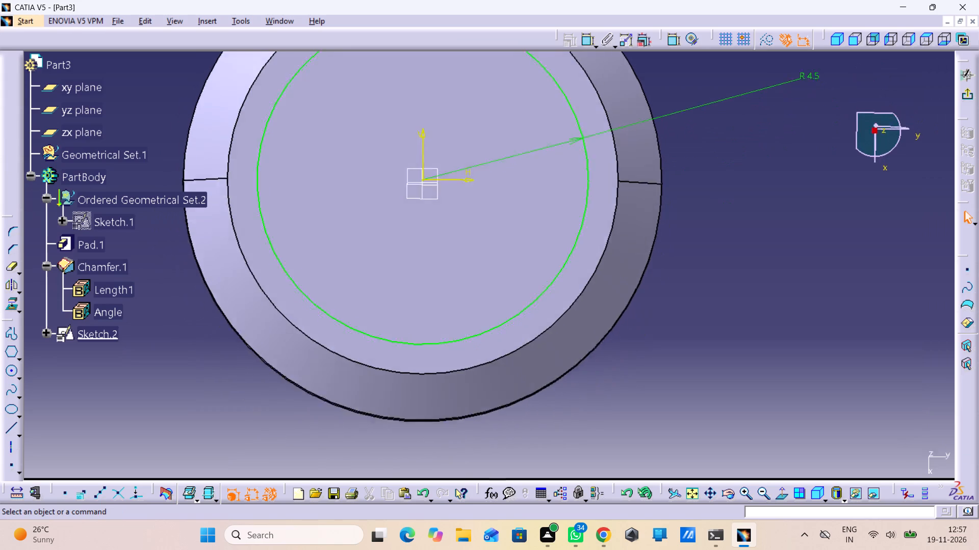
{"action": "left_click", "coordinate": [966, 96]}
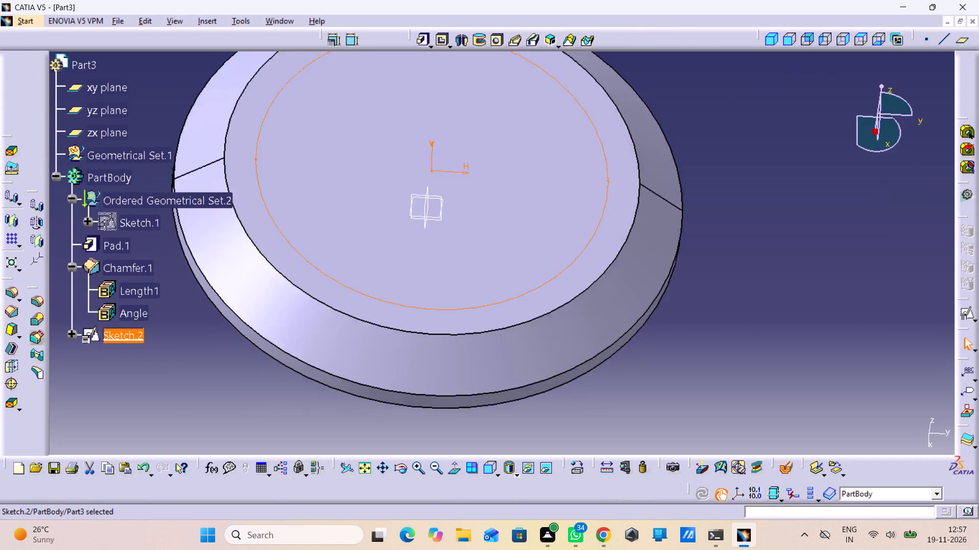
{"action": "left_click", "coordinate": [422, 36]}
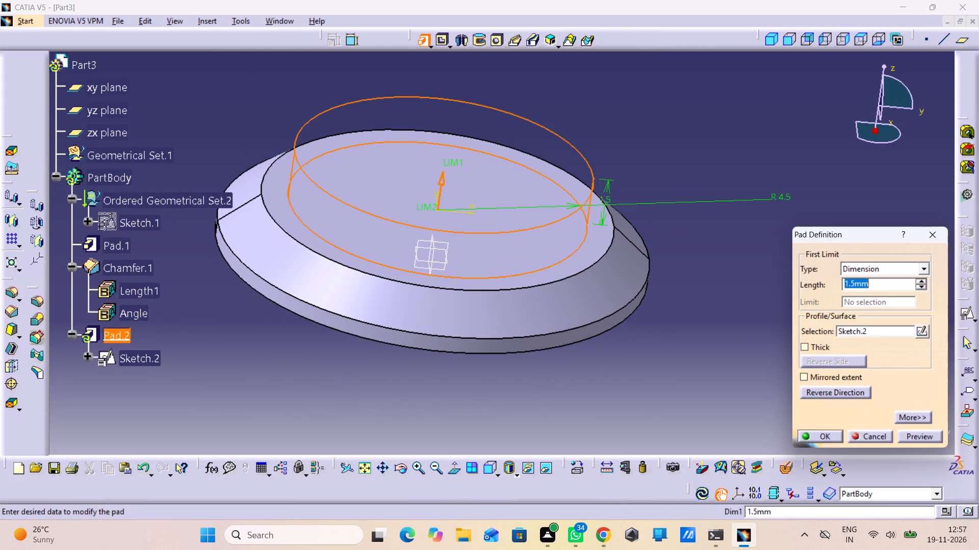
{"action": "type", "text": "0.5"}
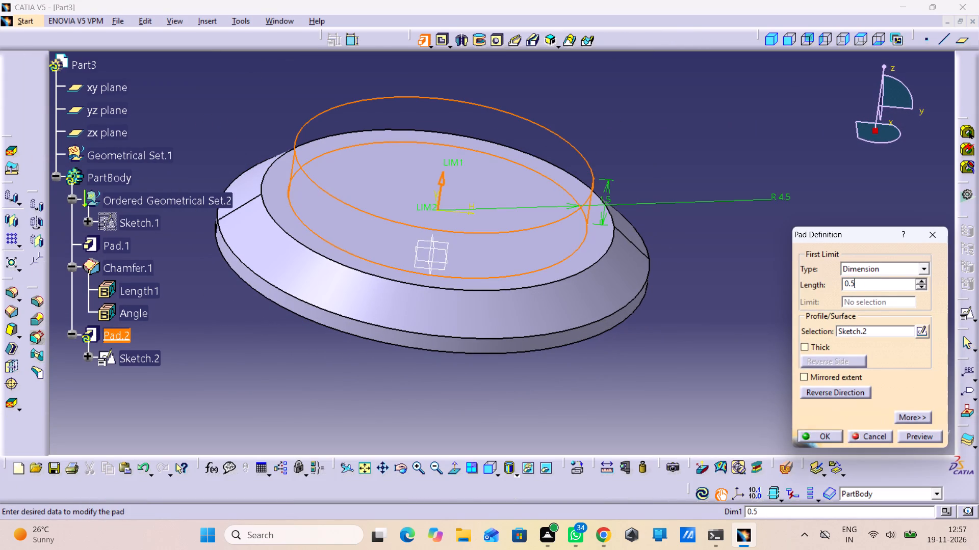
{"action": "key", "text": "Return"}
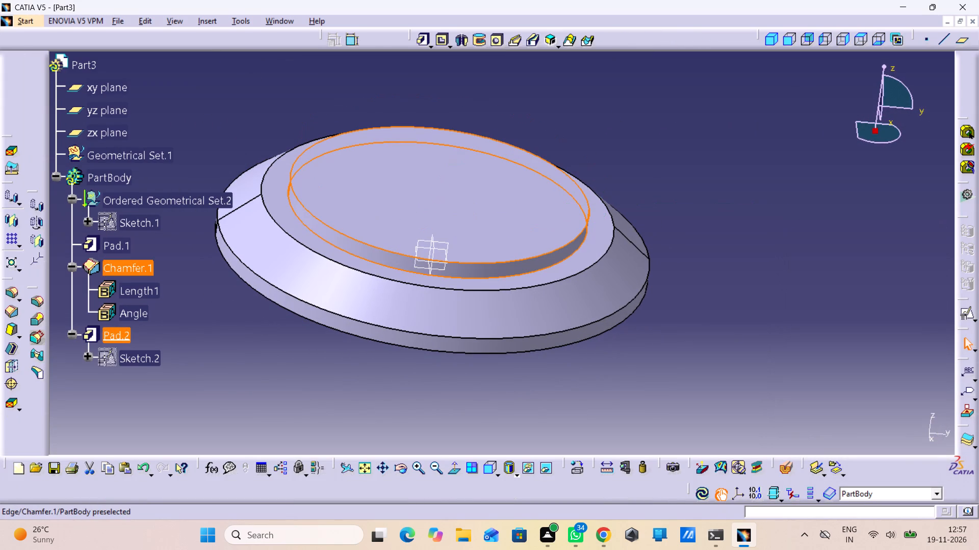
{"action": "left_click_drag", "start_coordinate": [757, 372], "coordinate": [750, 372]}
Open a positioned sketch on the circular pad's top face with the axes swapped and the V direction reversed.
{"action": "left_click", "coordinate": [361, 179]}
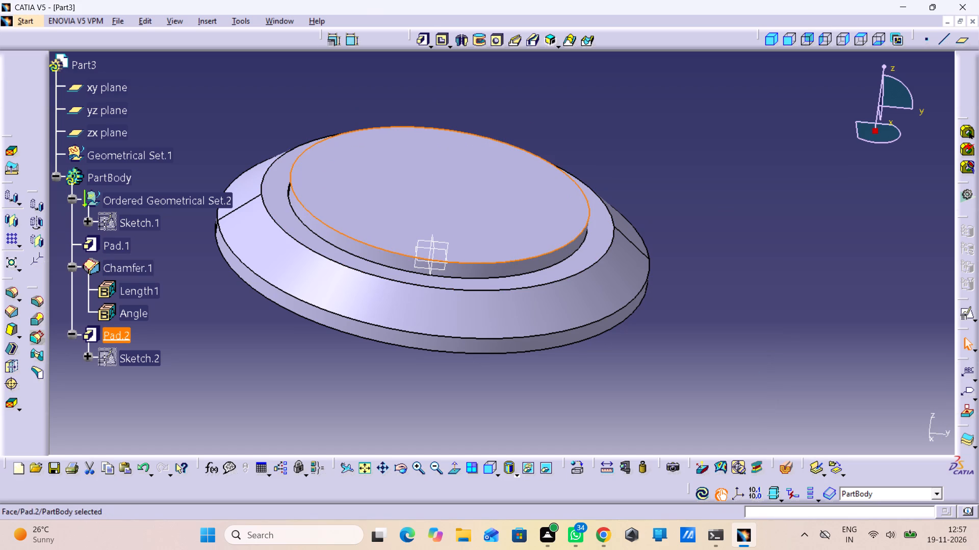
{"action": "left_click", "coordinate": [970, 315]}
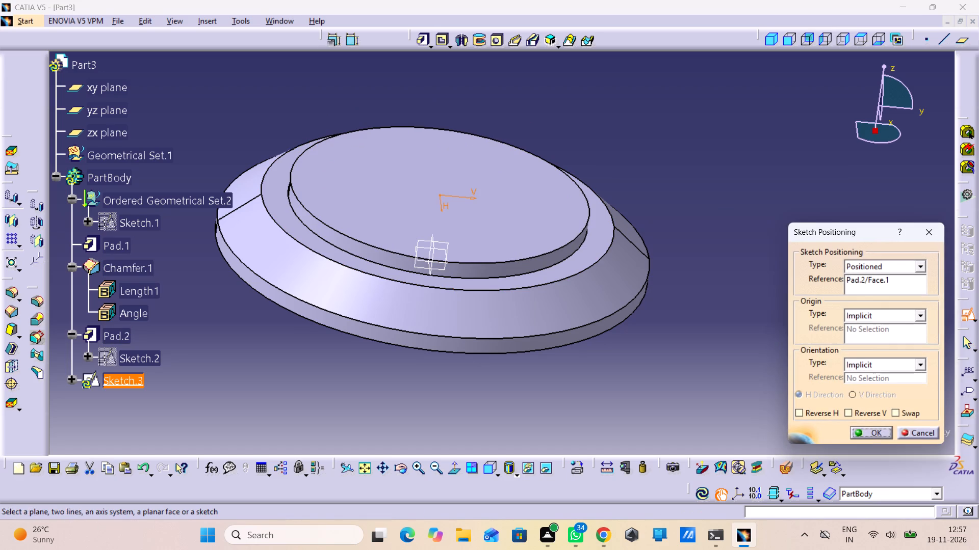
{"action": "left_click", "coordinate": [906, 415]}
{"action": "left_click", "coordinate": [873, 409]}
{"action": "left_click", "coordinate": [879, 427]}
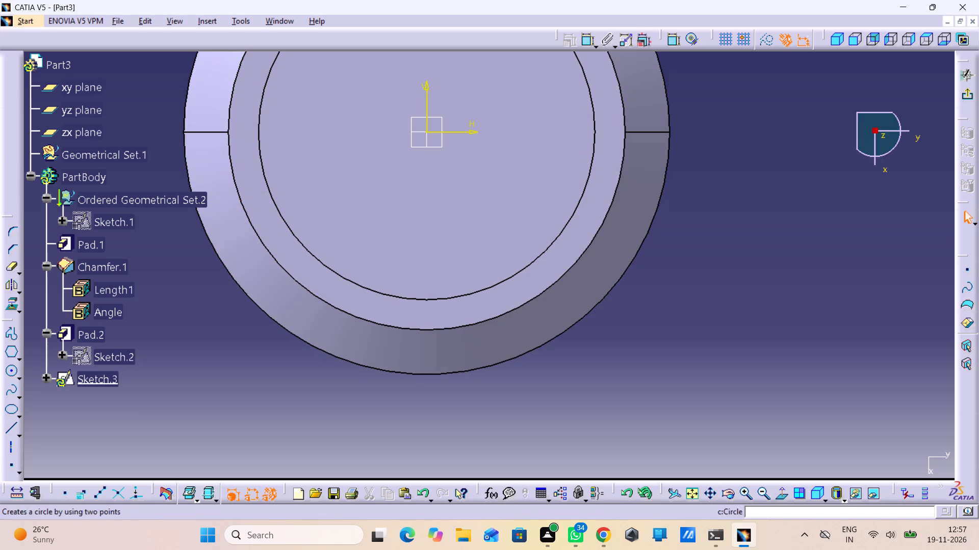
Sketch a hexagon centred on the origin, about 7.8 mm across flats, with horizontal flats and its corners on the pad's circular edge.
{"action": "left_click", "coordinate": [12, 351]}
{"action": "middle_click_drag", "start_coordinate": [341, 219], "coordinate": [507, 324]}
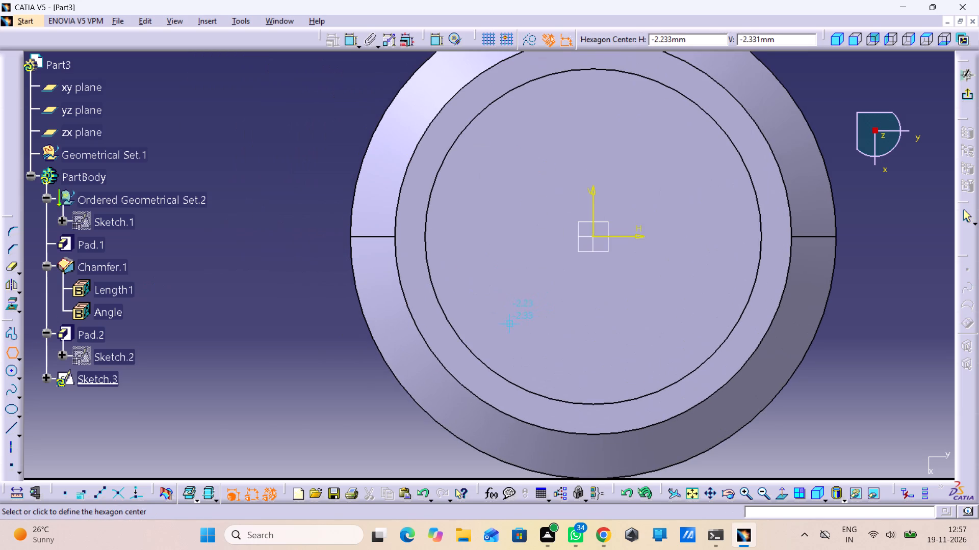
{"action": "left_click", "coordinate": [596, 237]}
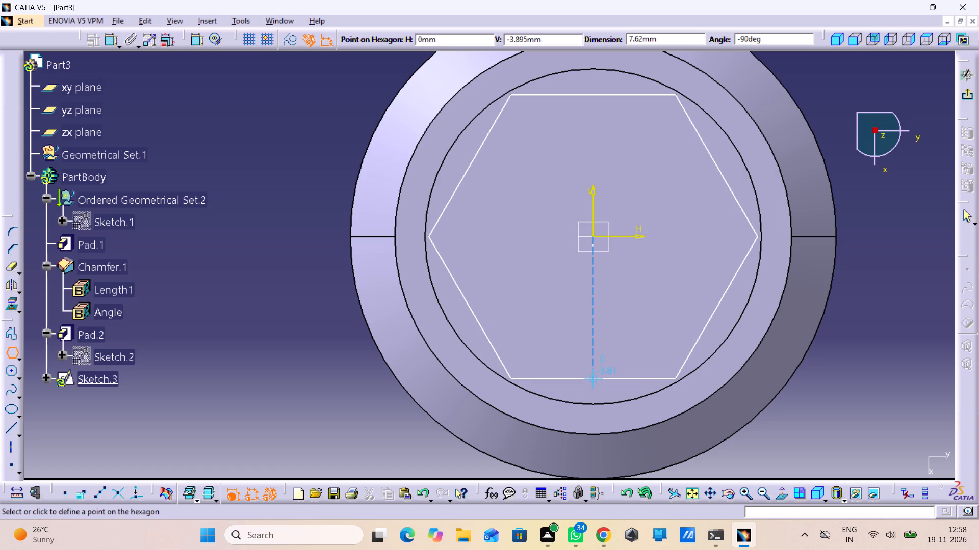
{"action": "left_click", "coordinate": [593, 383]}
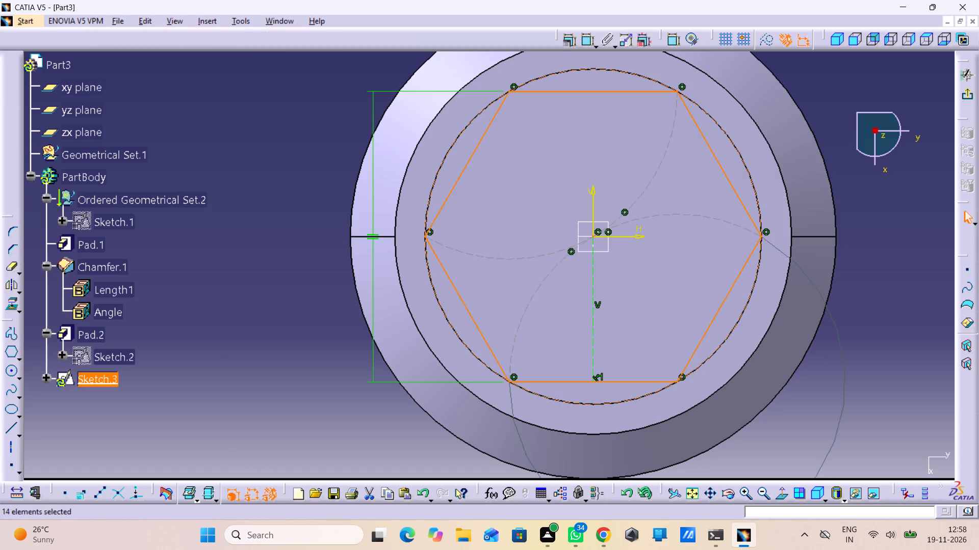
{"action": "left_click", "coordinate": [880, 167]}
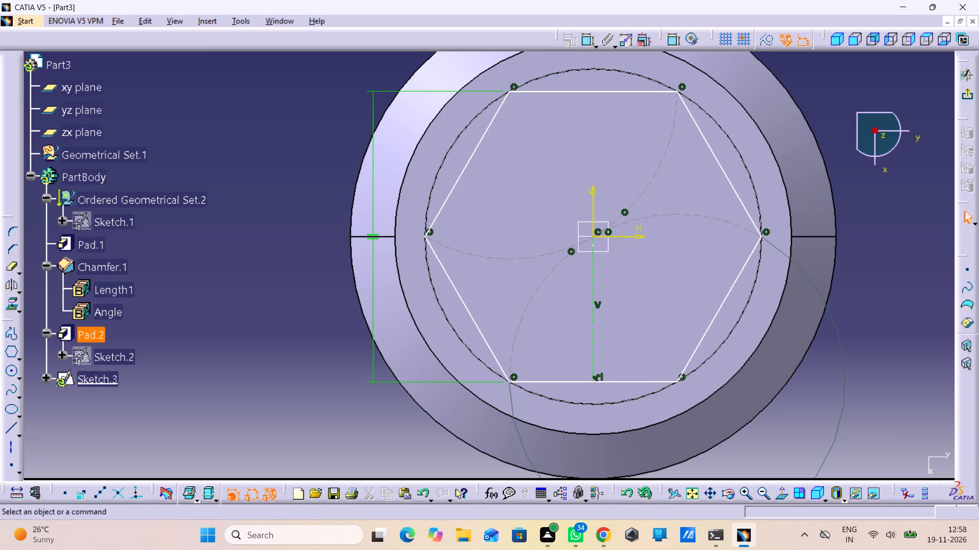
Dimension the distance between the hexagon's two horizontal sides, placing the dimension outside the disc.
{"action": "left_click", "coordinate": [587, 36]}
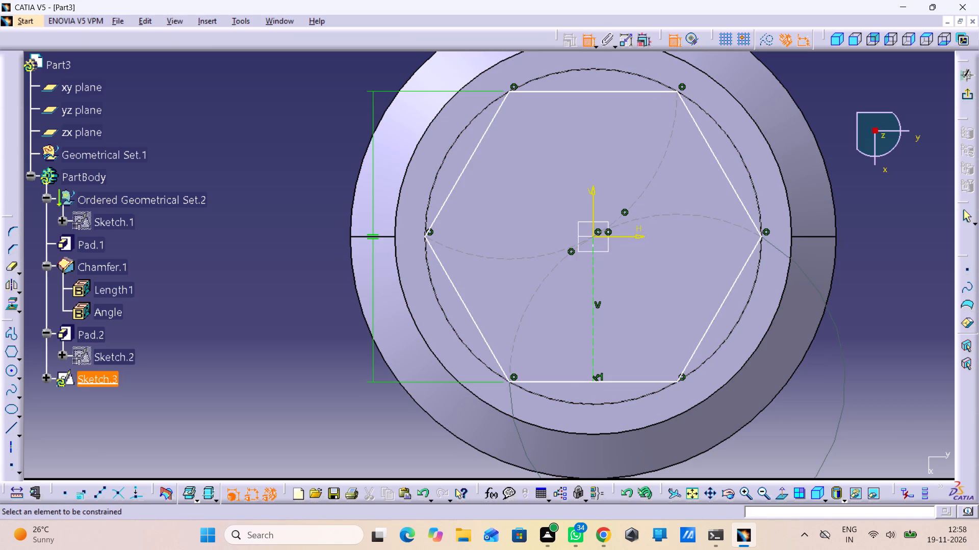
{"action": "left_click", "coordinate": [645, 91]}
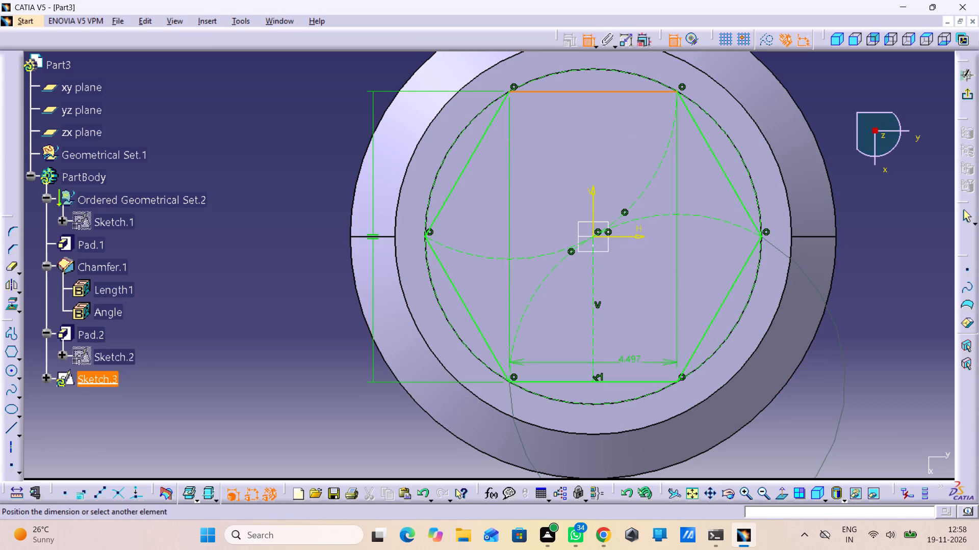
{"action": "left_click_drag", "start_coordinate": [622, 384], "coordinate": [629, 377]}
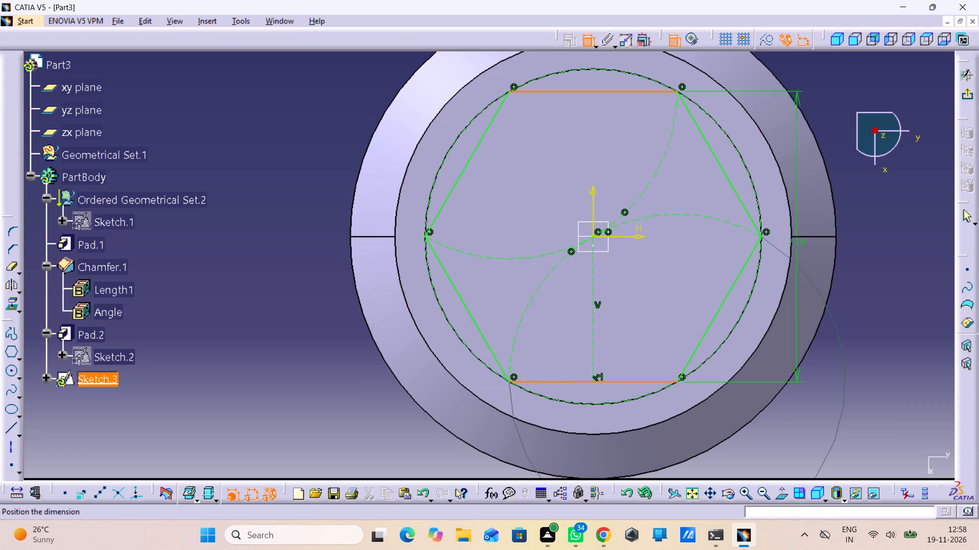
{"action": "left_click", "coordinate": [880, 240]}
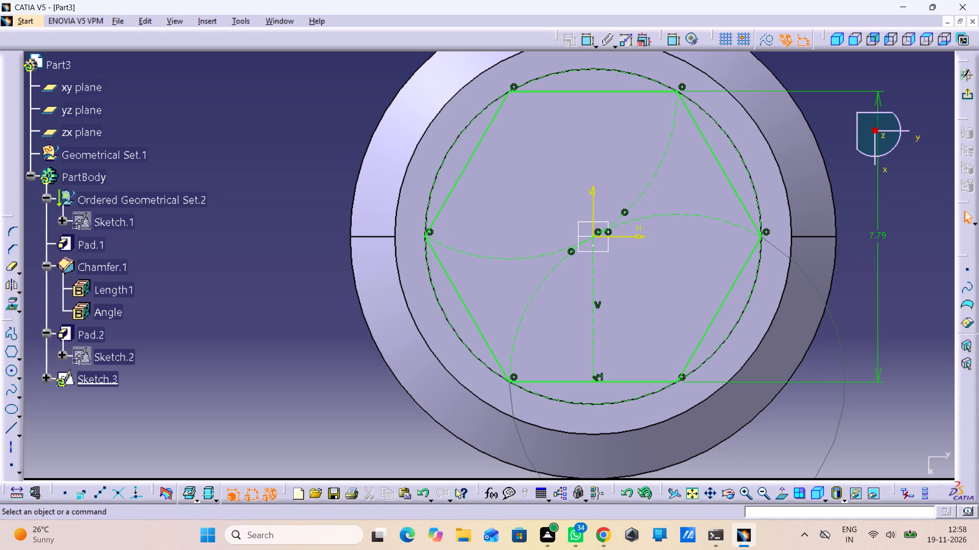
Exit the sketch and pad the hexagon 2.5 mm upward from the circular pad's top face.
{"action": "left_click", "coordinate": [967, 100]}
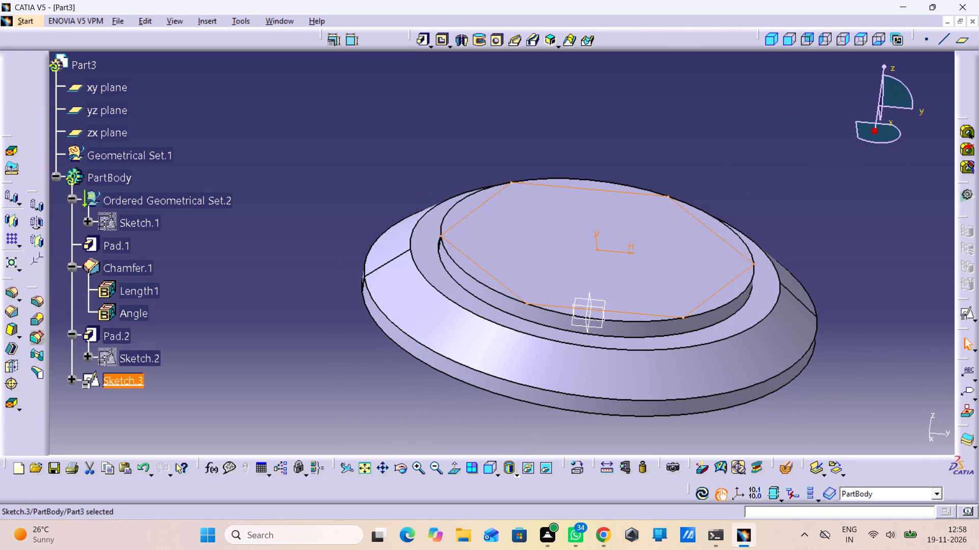
{"action": "left_click", "coordinate": [420, 42]}
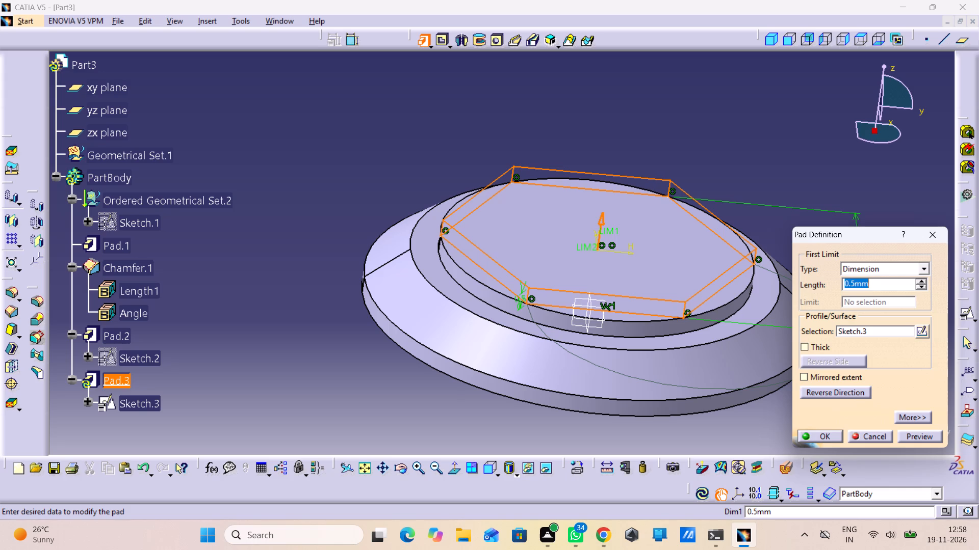
{"action": "type", "text": "2.5"}
{"action": "key", "text": "Return"}
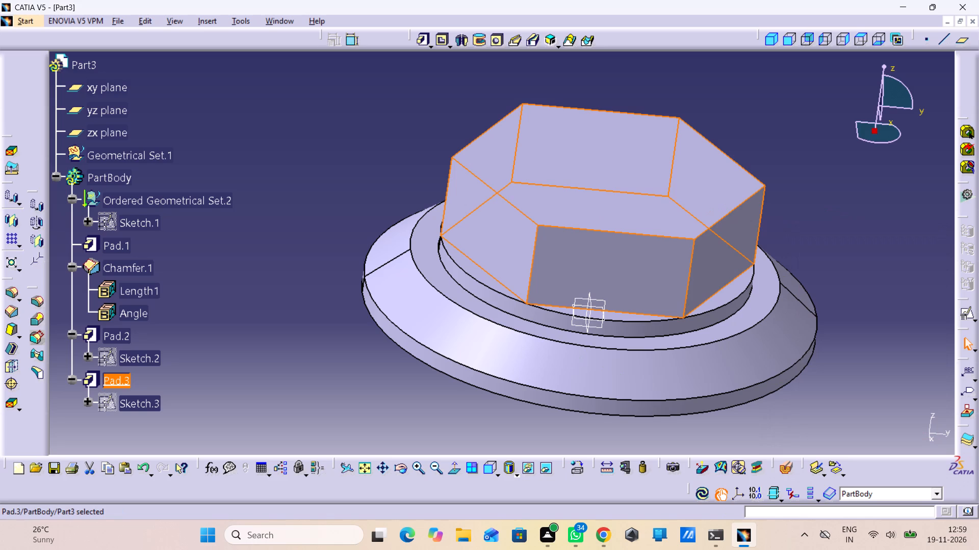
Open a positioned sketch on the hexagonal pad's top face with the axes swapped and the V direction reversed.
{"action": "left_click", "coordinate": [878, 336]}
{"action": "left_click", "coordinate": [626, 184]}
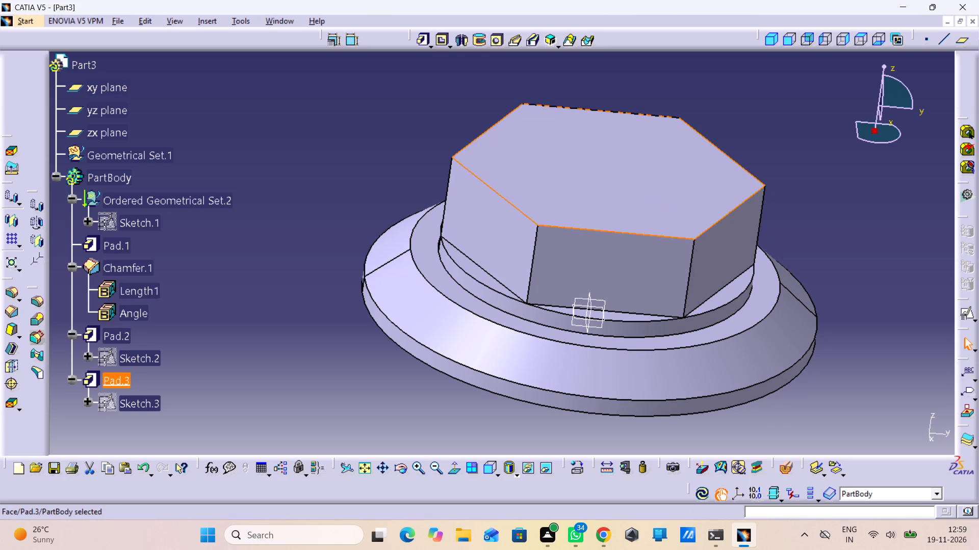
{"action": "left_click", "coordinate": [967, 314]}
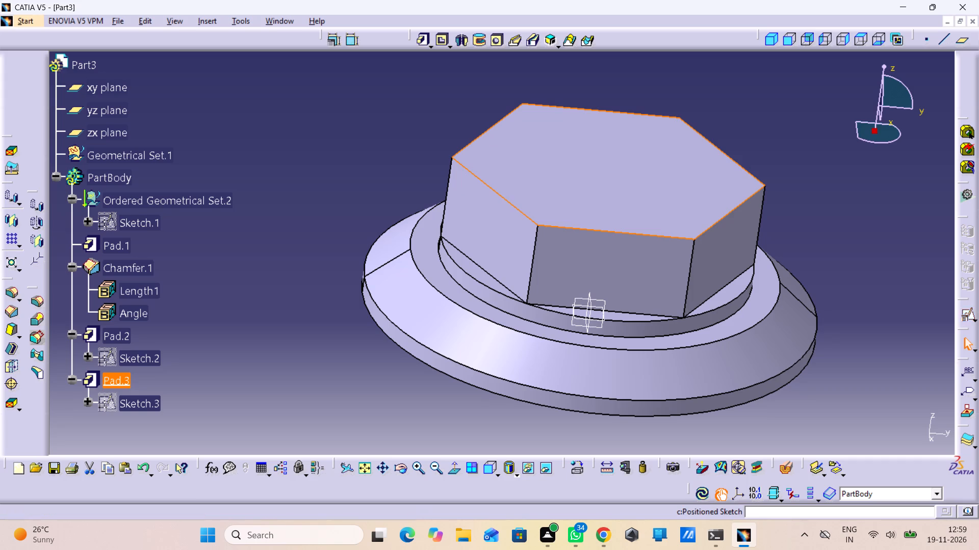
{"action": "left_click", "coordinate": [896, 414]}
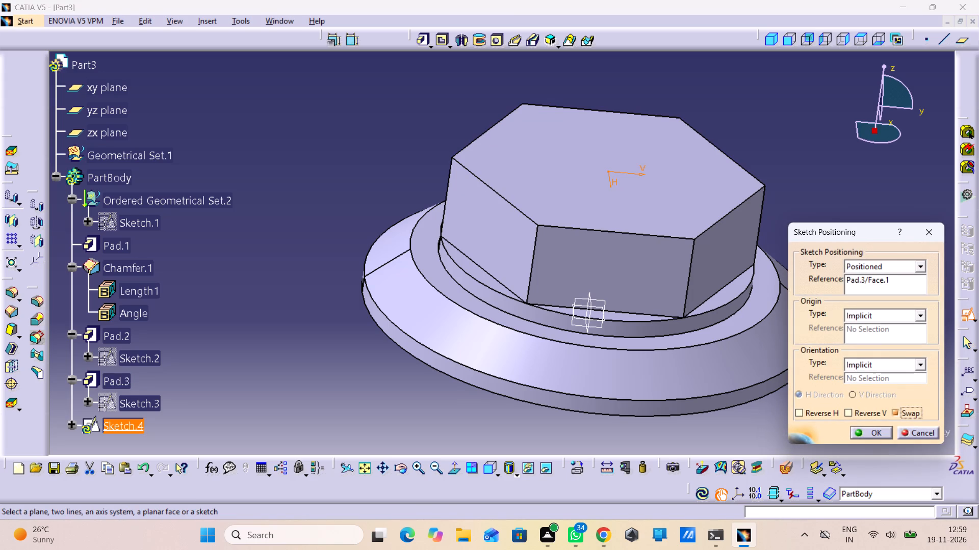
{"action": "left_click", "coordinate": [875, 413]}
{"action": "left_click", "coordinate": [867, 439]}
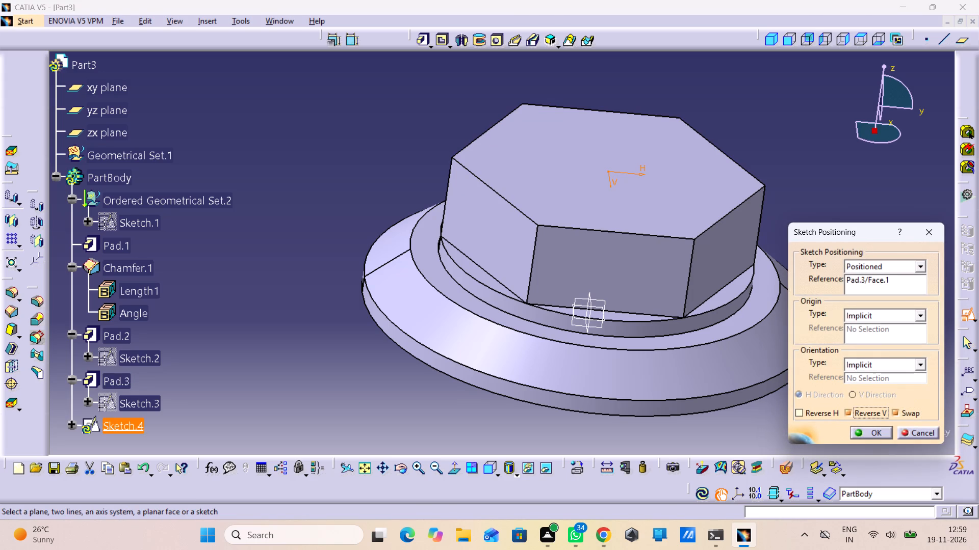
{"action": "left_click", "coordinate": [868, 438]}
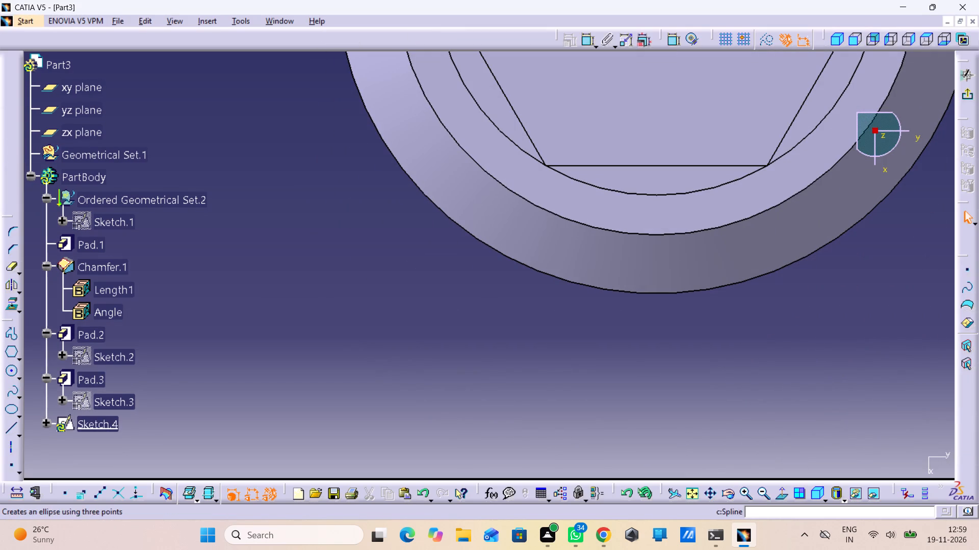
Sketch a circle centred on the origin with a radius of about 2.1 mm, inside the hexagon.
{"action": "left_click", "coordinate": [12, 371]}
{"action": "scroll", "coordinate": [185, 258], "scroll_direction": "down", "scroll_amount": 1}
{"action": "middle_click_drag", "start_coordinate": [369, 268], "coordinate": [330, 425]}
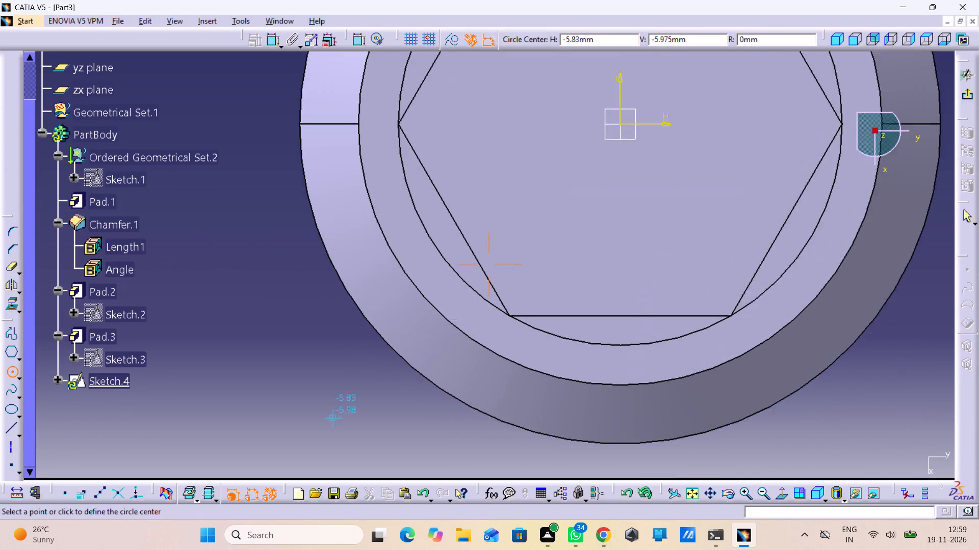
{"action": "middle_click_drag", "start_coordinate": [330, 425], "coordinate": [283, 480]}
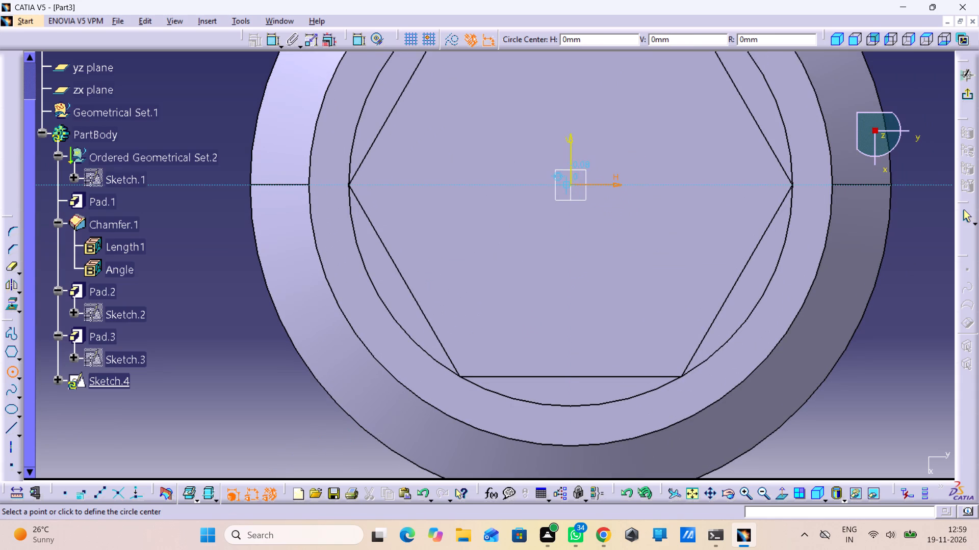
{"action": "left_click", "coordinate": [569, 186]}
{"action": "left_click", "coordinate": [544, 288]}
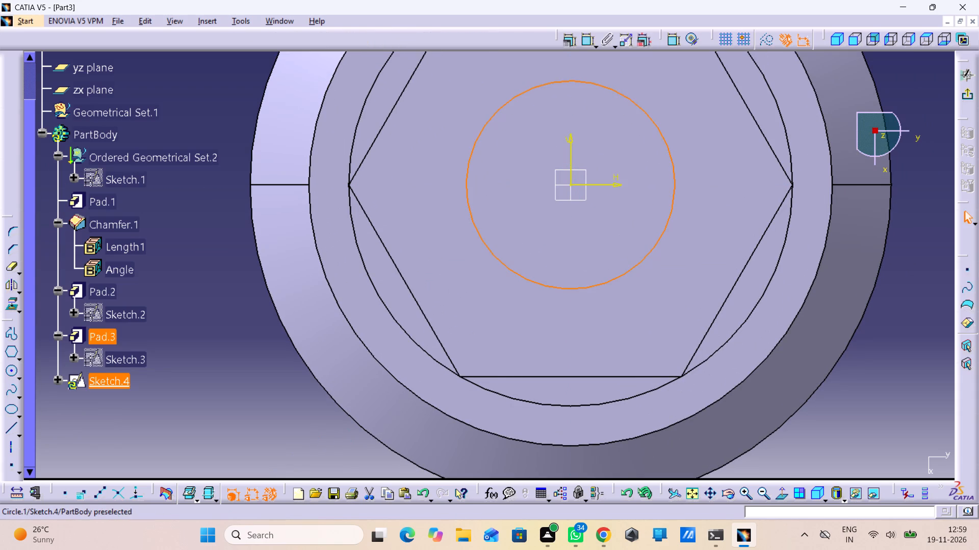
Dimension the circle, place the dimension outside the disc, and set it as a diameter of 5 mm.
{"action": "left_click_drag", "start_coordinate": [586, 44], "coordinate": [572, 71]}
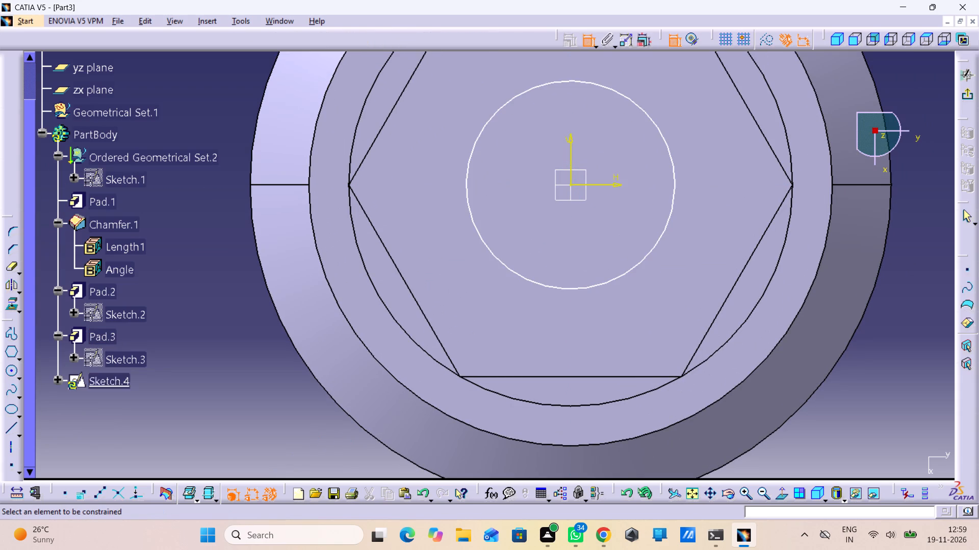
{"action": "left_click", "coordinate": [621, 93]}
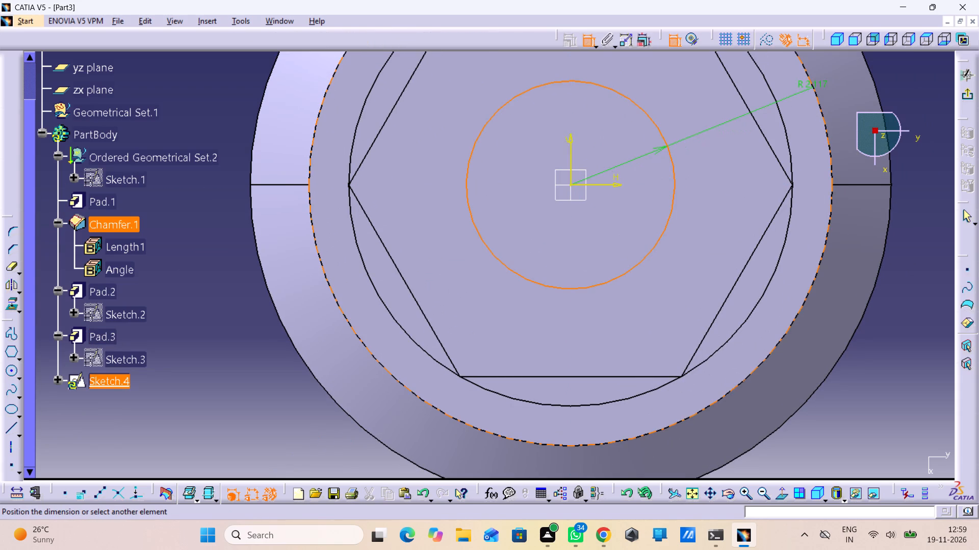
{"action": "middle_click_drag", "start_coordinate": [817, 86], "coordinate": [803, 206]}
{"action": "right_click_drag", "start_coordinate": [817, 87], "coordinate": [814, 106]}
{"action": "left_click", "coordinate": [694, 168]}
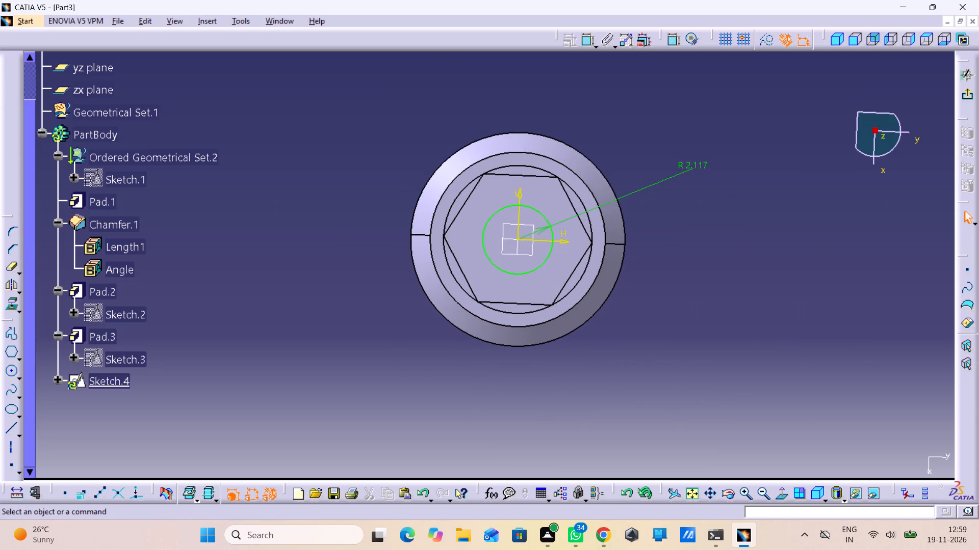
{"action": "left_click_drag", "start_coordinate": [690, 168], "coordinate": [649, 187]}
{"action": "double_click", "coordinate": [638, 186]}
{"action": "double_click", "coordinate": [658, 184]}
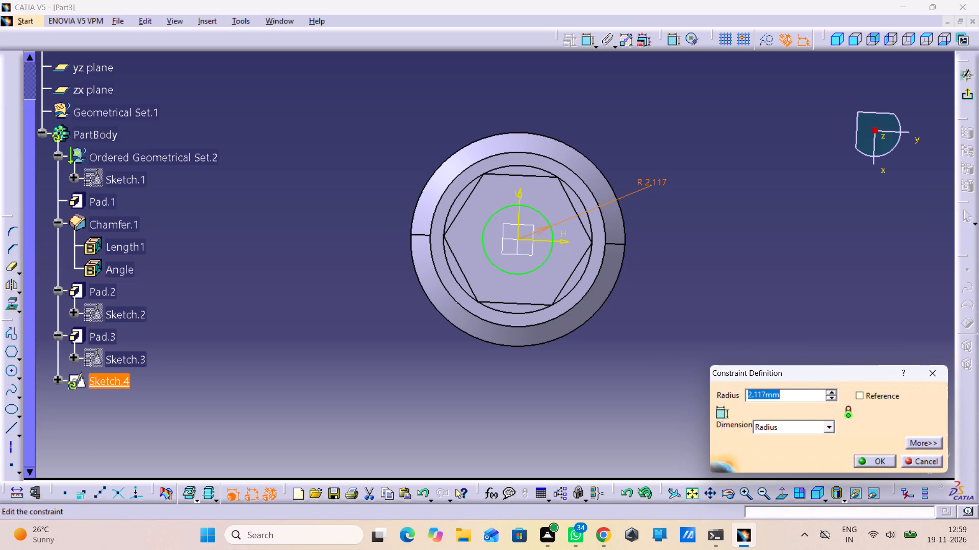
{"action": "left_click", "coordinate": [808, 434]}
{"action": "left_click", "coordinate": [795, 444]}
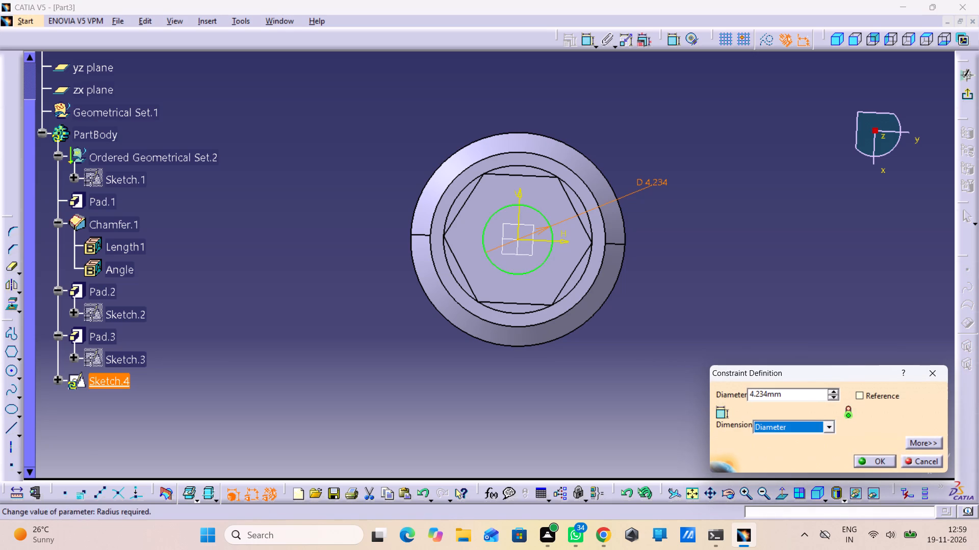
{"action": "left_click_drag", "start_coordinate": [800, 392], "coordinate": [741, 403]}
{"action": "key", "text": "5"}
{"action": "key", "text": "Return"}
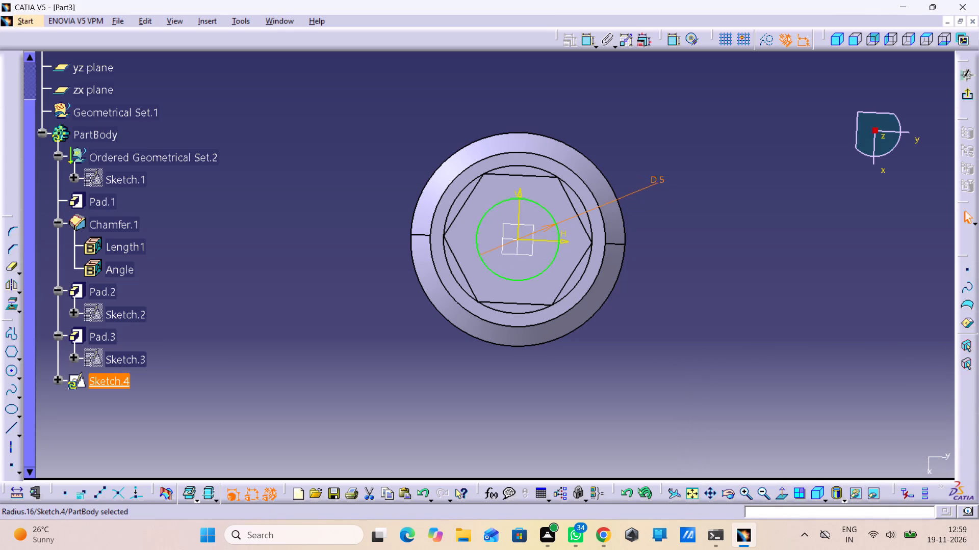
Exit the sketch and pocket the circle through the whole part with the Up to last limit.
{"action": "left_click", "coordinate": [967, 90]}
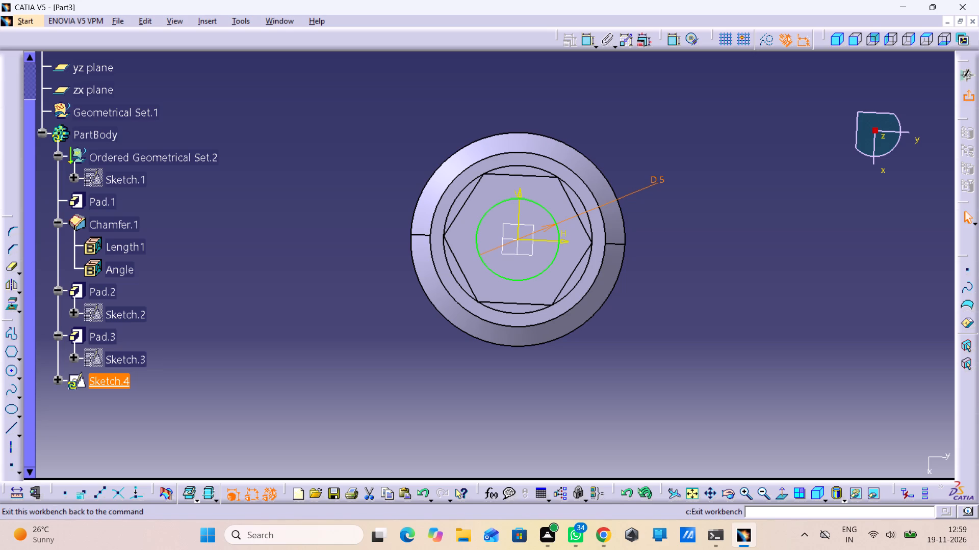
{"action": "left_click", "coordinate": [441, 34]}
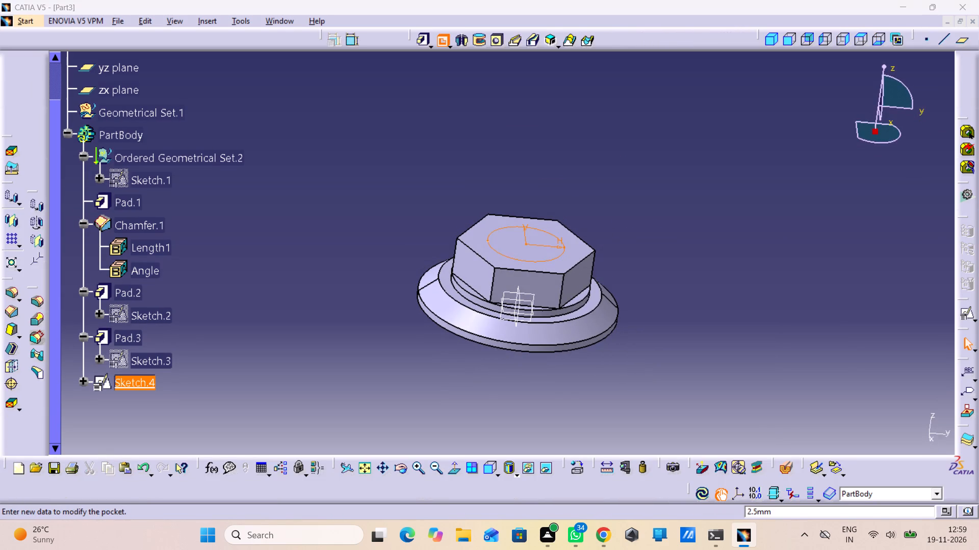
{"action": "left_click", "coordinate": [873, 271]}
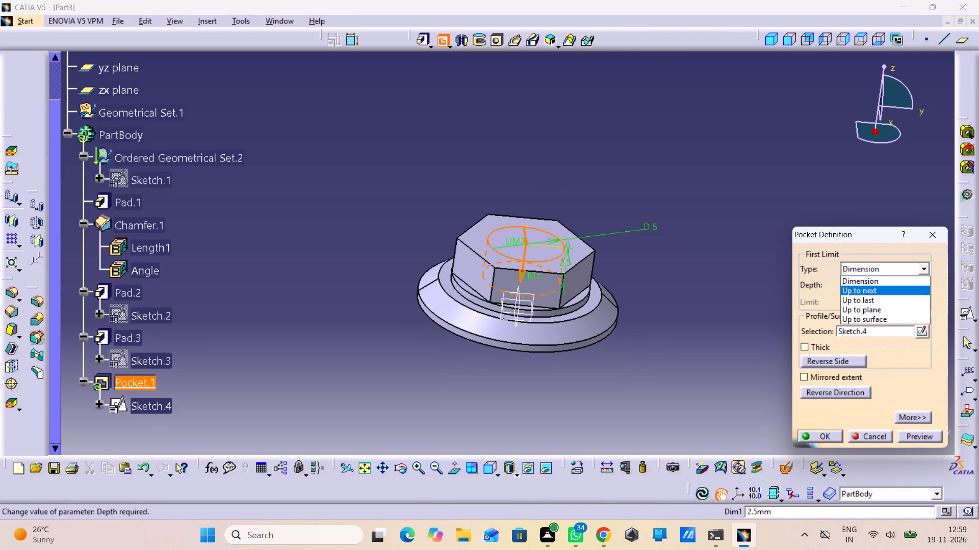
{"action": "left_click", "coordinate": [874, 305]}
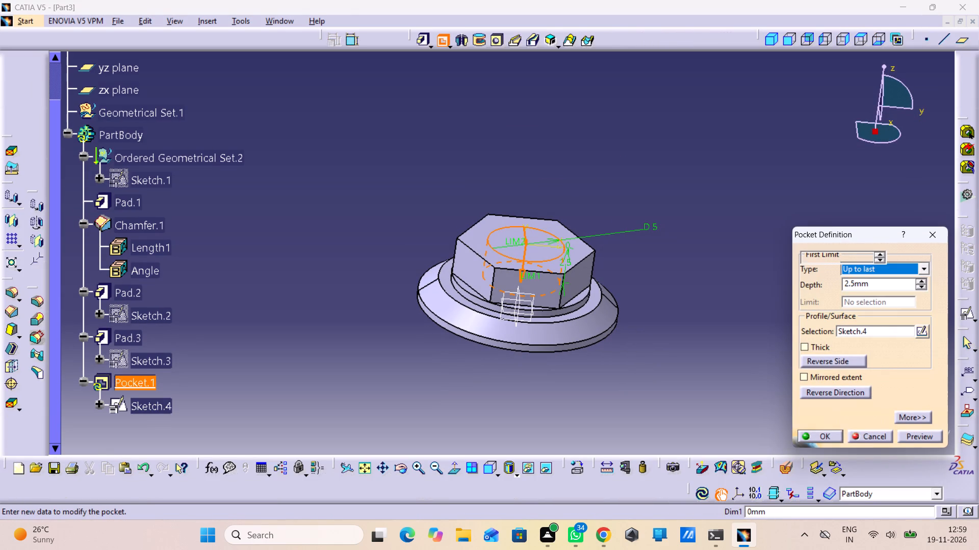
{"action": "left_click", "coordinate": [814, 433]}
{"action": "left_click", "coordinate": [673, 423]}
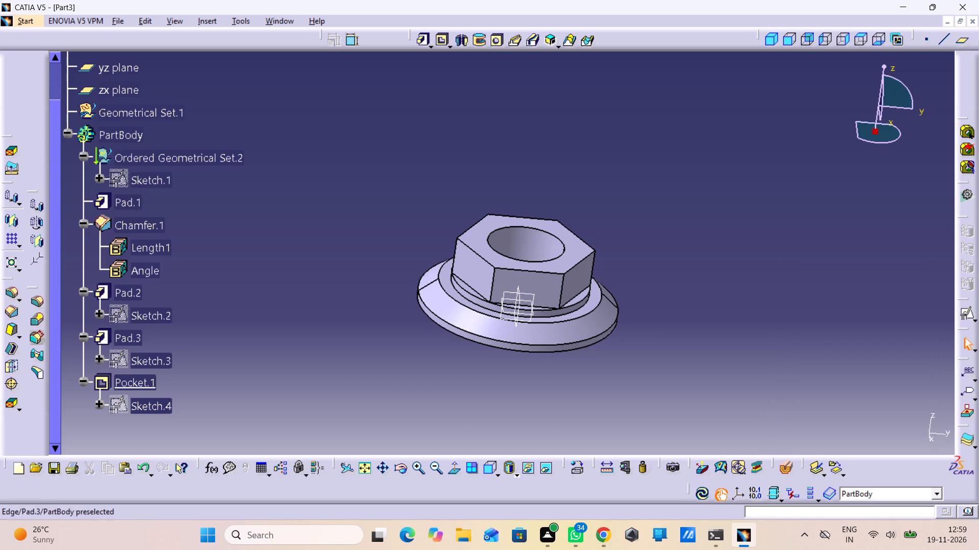
Examine the part from several angles and check the definition of the disc's chamfer without changing it.
{"action": "middle_click_drag", "start_coordinate": [548, 166], "coordinate": [539, 351]}
{"action": "right_click_drag", "start_coordinate": [551, 168], "coordinate": [539, 351]}
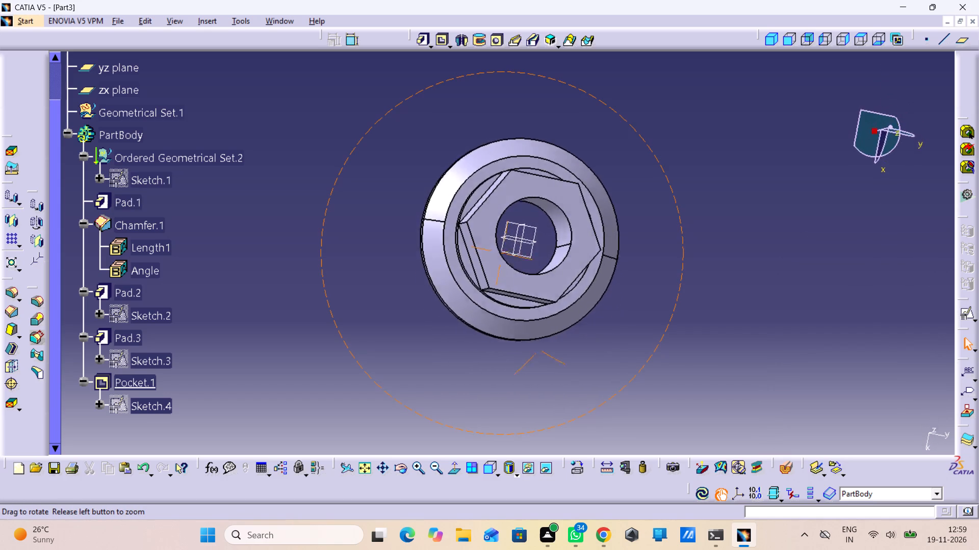
{"action": "middle_click_drag", "start_coordinate": [539, 351], "coordinate": [457, 182]}
{"action": "right_click_drag", "start_coordinate": [539, 351], "coordinate": [460, 183]}
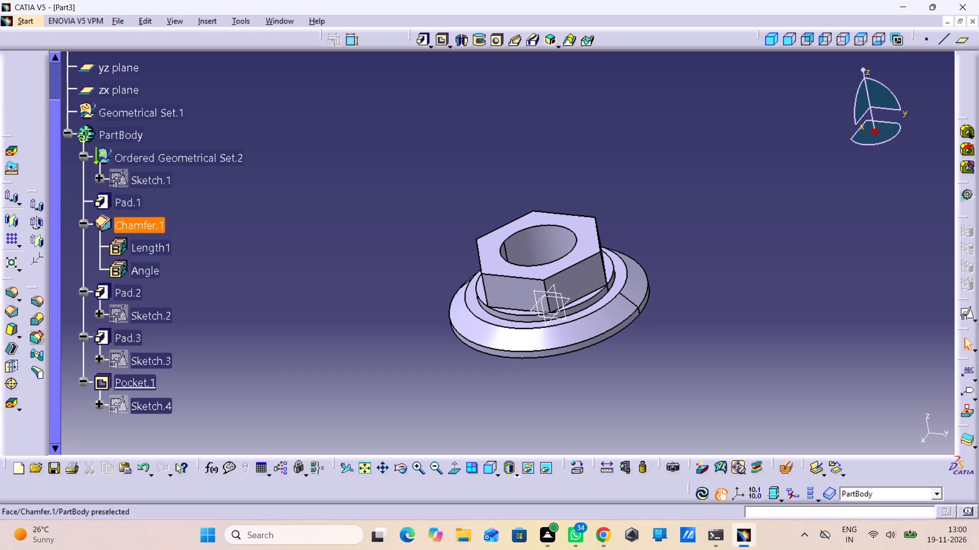
{"action": "left_click", "coordinate": [599, 323]}
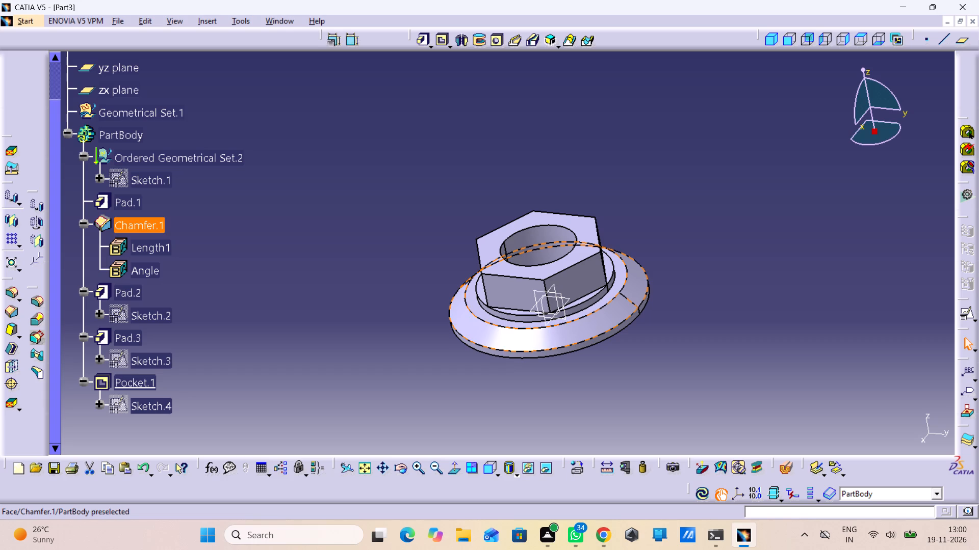
{"action": "left_click", "coordinate": [229, 379]}
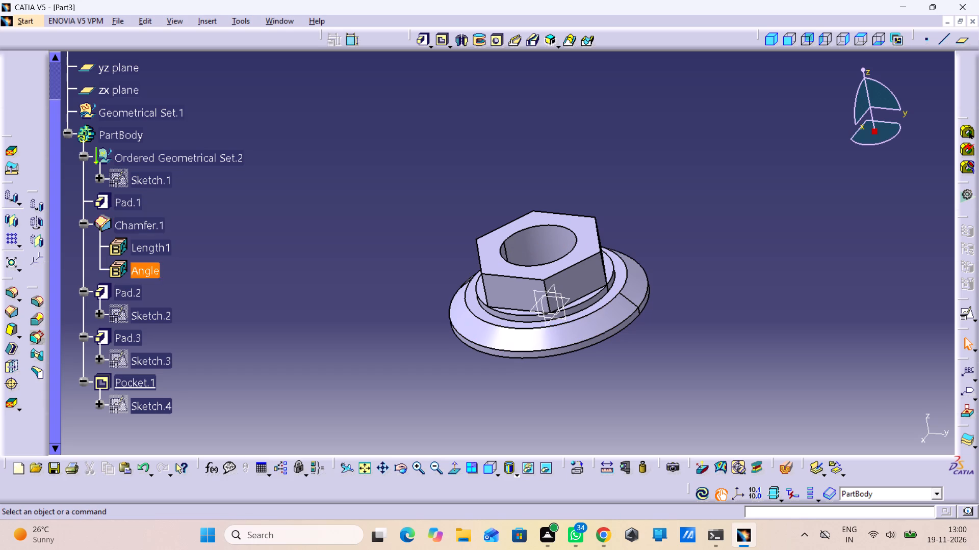
{"action": "double_click", "coordinate": [137, 232]}
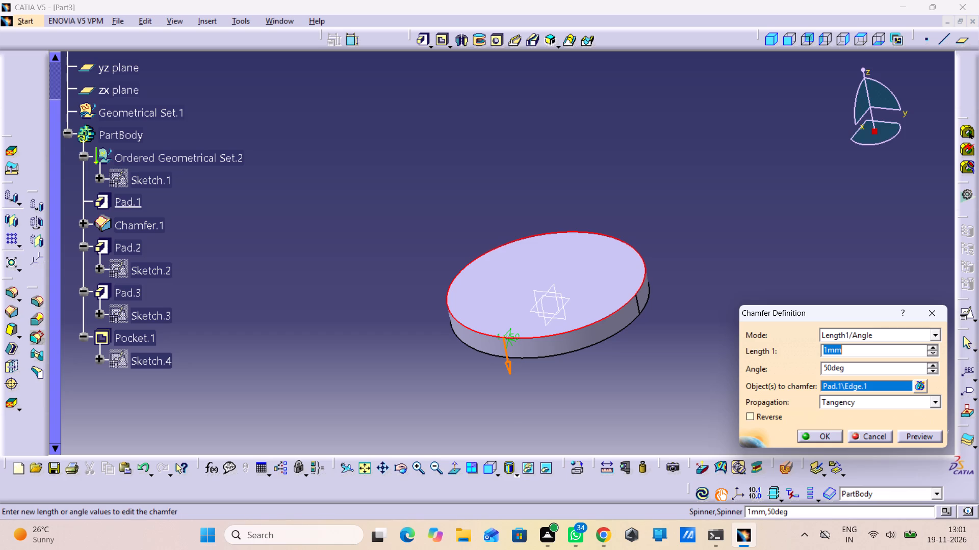
{"action": "left_click", "coordinate": [881, 437]}
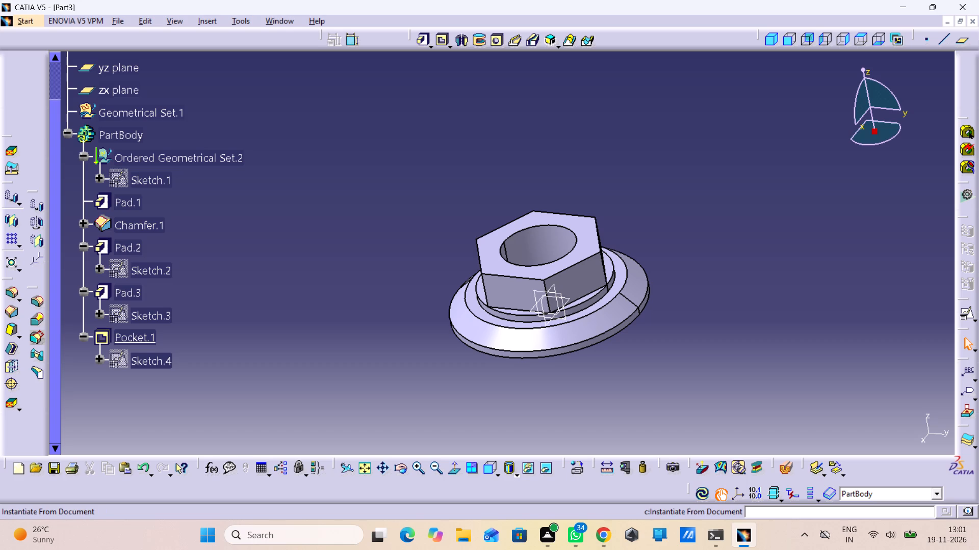
Undo all the modelling back to the body holding only the empty ordered geometrical set.
{"action": "key", "text": "ctrl+z"}
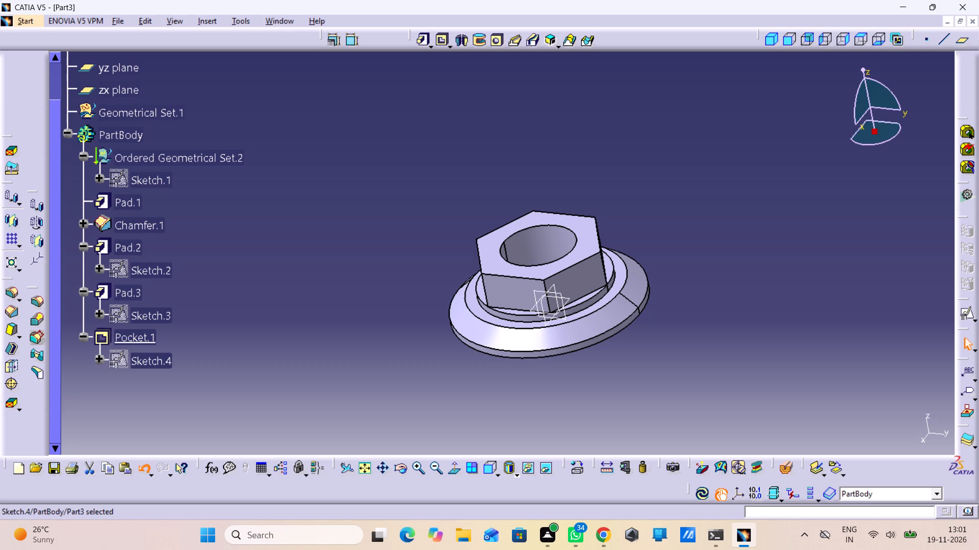
{"action": "key", "text": "ctrl+z"}
{"action": "key", "text": "ctrl+z"}
{"action": "key", "text": "ctrl+z"}
{"action": "key", "text": "ctrl+z"}
{"action": "key", "text": "ctrl+z"}
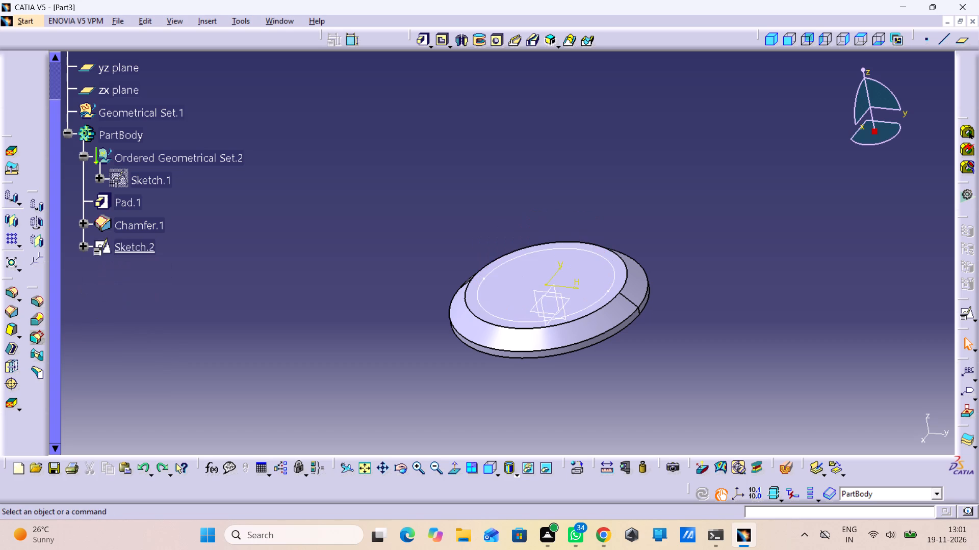
{"action": "key", "text": "ctrl+z"}
{"action": "key", "text": "ctrl+z"}
{"action": "key", "text": "ctrl+z"}
{"action": "key", "text": "ctrl+z"}
{"action": "key", "text": "ctrl+z"}
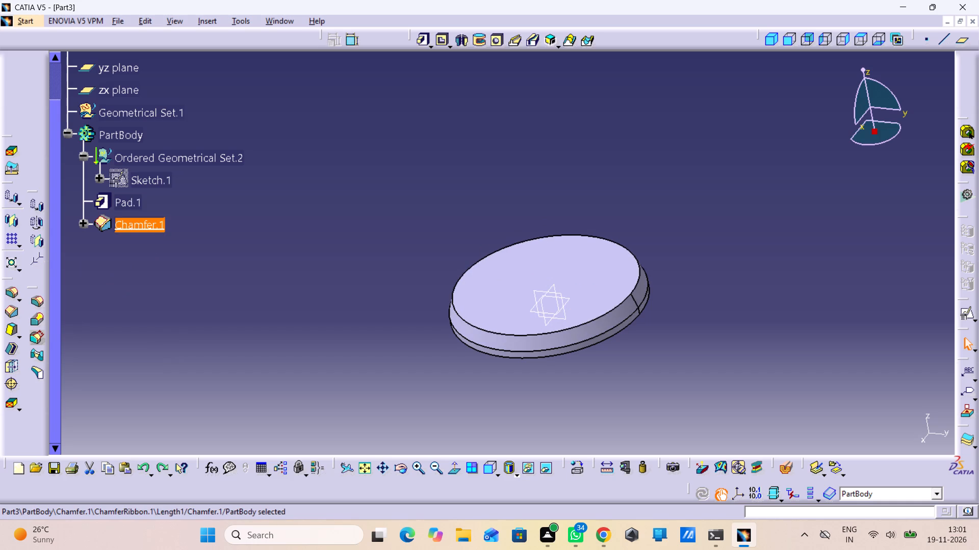
{"action": "key", "text": "ctrl+z"}
{"action": "key", "text": "ctrl+z"}
{"action": "key", "text": "ctrl+z"}
{"action": "key", "text": "ctrl+z"}
{"action": "key", "text": "ctrl+z"}
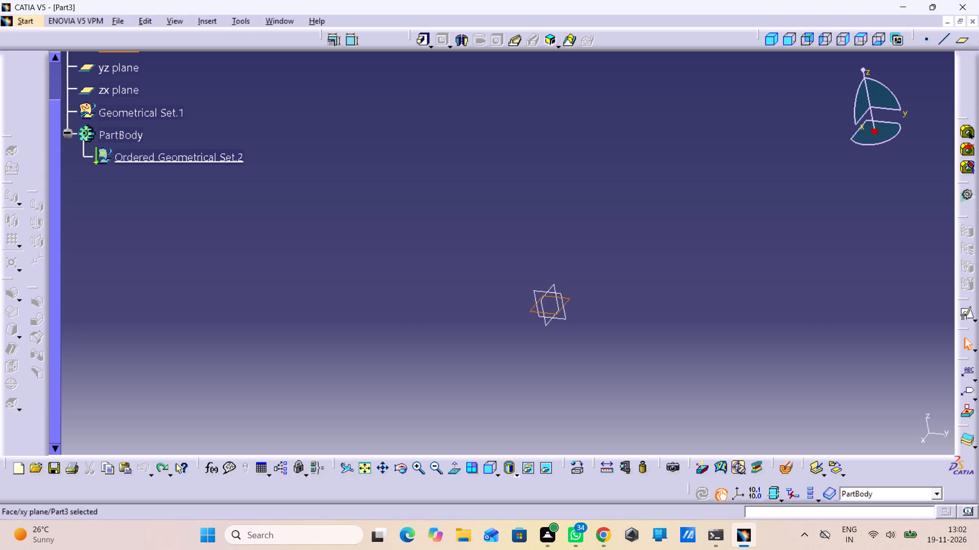
Open a positioned sketch on the xy plane with the axes swapped and the V direction reversed.
{"action": "left_click", "coordinate": [970, 311]}
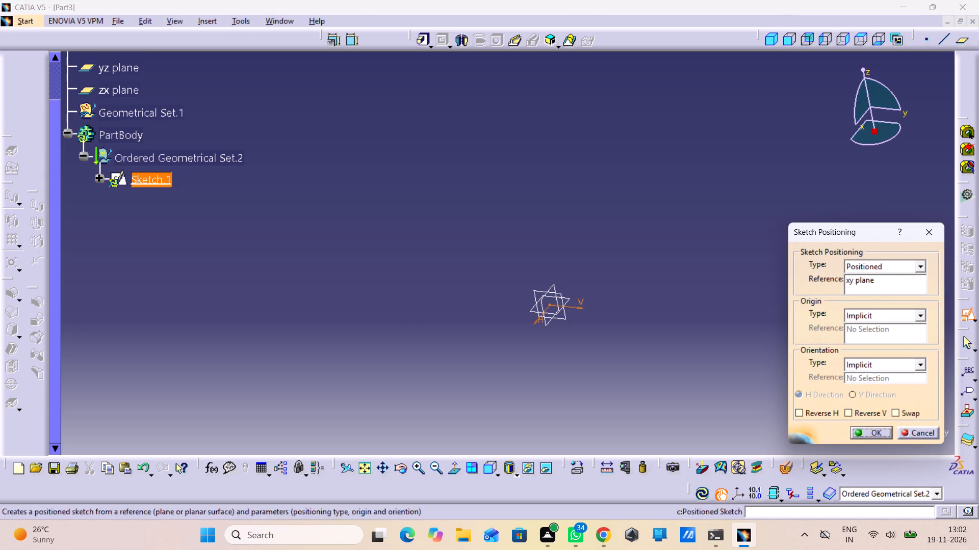
{"action": "left_click", "coordinate": [906, 418]}
{"action": "left_click", "coordinate": [881, 418]}
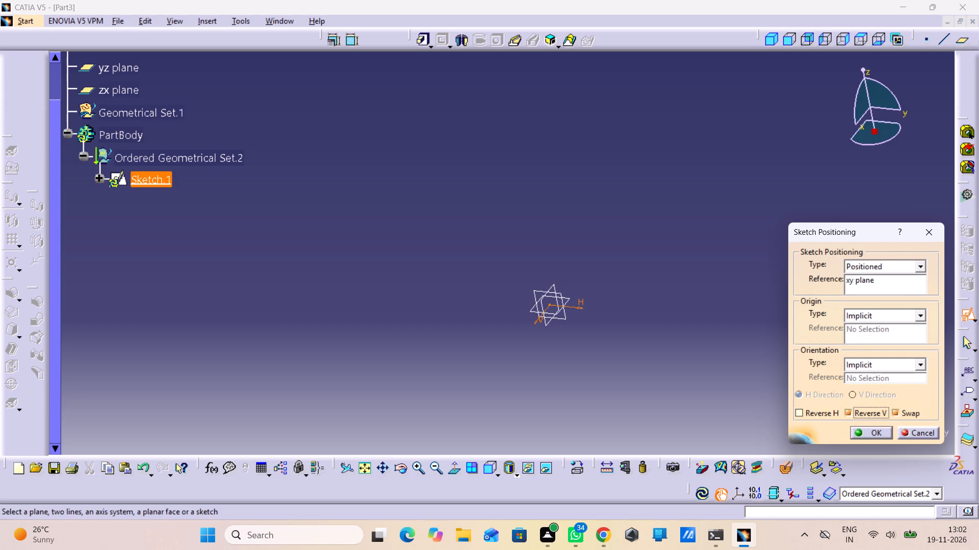
{"action": "left_click", "coordinate": [870, 433]}
Sketch a closed five-sided profile about 10.5 mm wide and 3.6 mm high, just beyond the origin, with its outer upper corner sloped.
{"action": "middle_click_drag", "start_coordinate": [204, 366], "coordinate": [195, 360]}
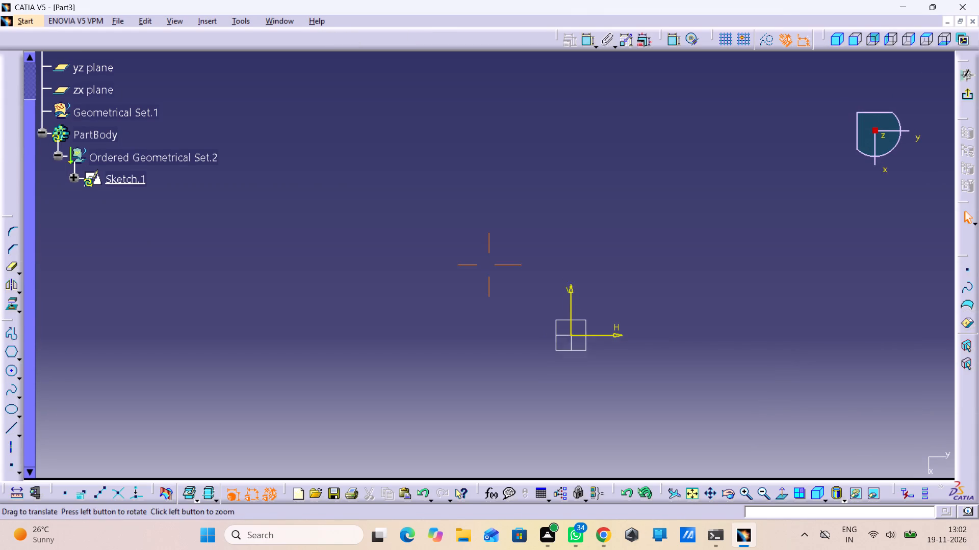
{"action": "middle_click_drag", "start_coordinate": [195, 360], "coordinate": [95, 302]}
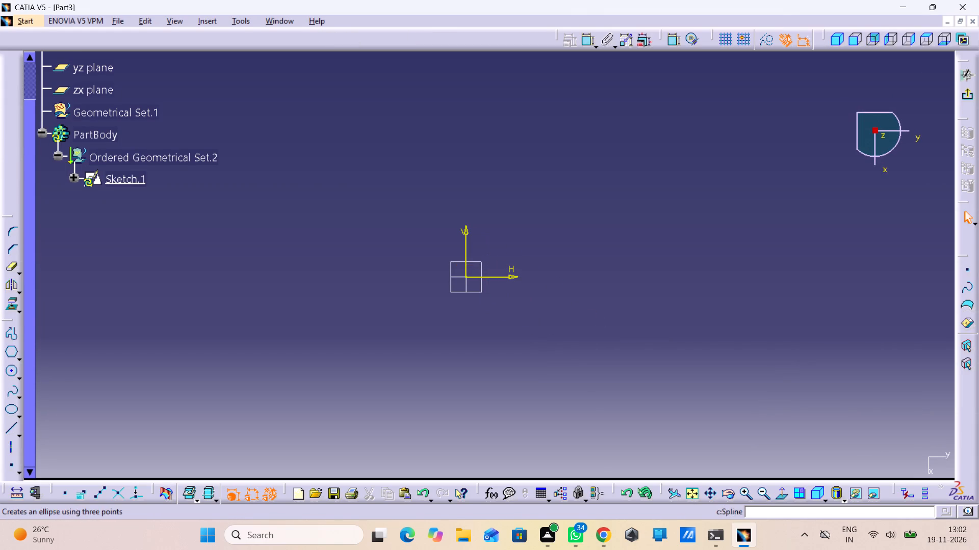
{"action": "double_click", "coordinate": [14, 336]}
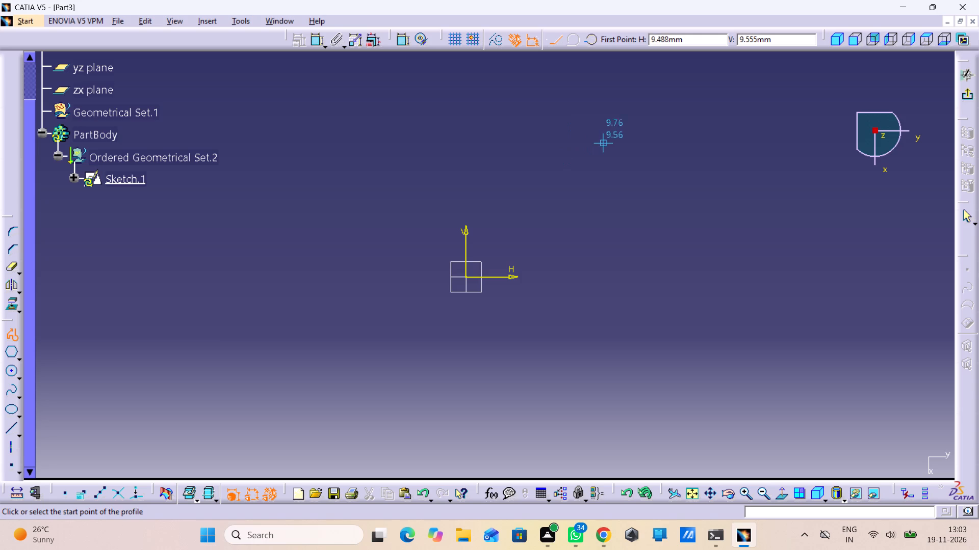
{"action": "left_click", "coordinate": [486, 222]}
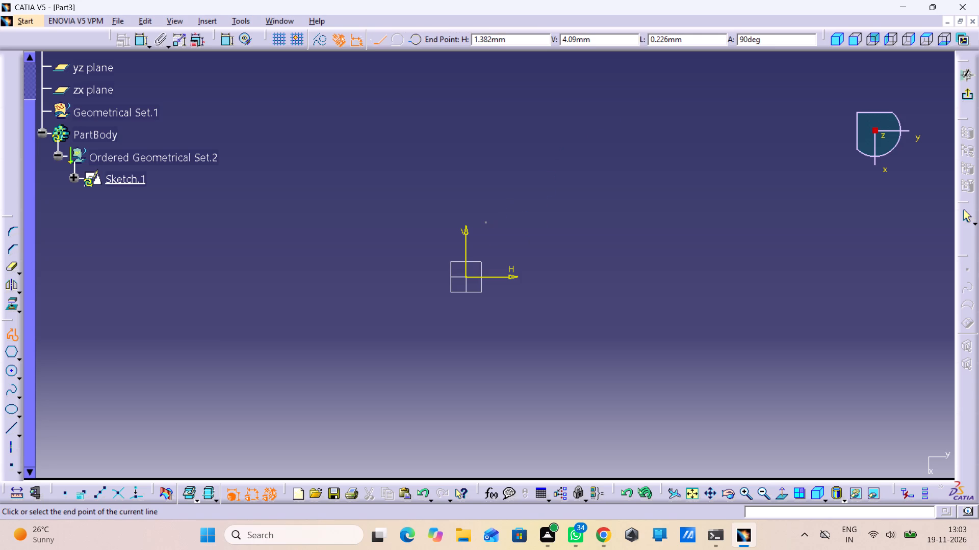
{"action": "left_click", "coordinate": [485, 274]}
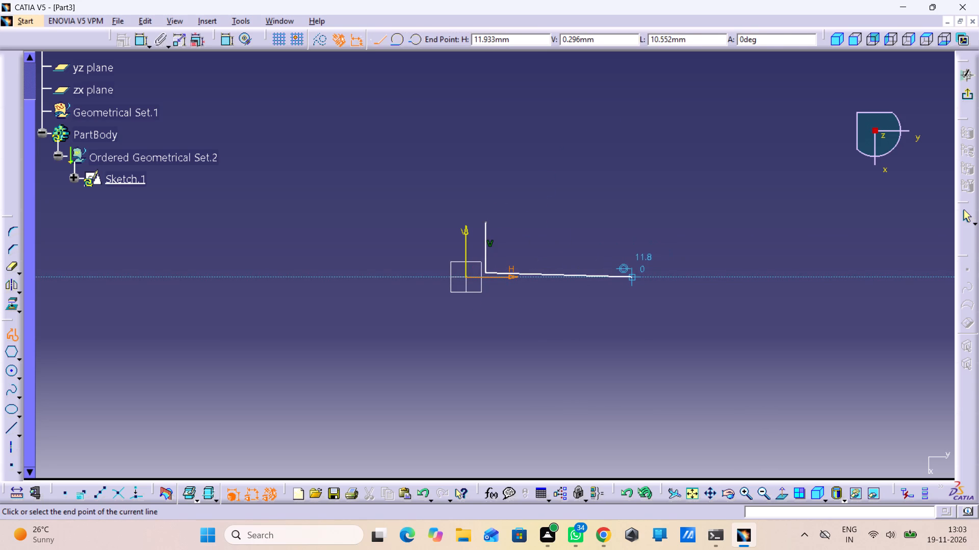
{"action": "left_click", "coordinate": [634, 274]}
{"action": "left_click", "coordinate": [636, 253]}
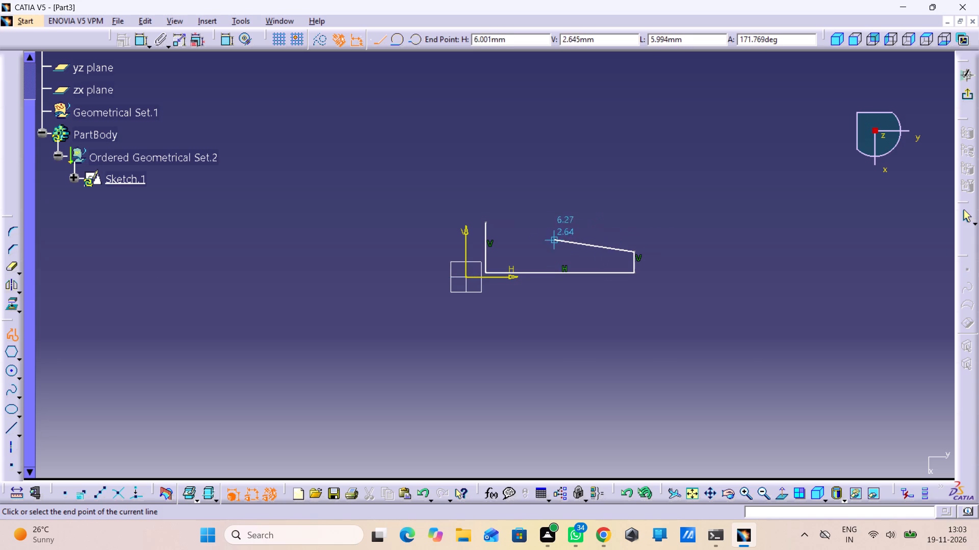
{"action": "left_click", "coordinate": [591, 225]}
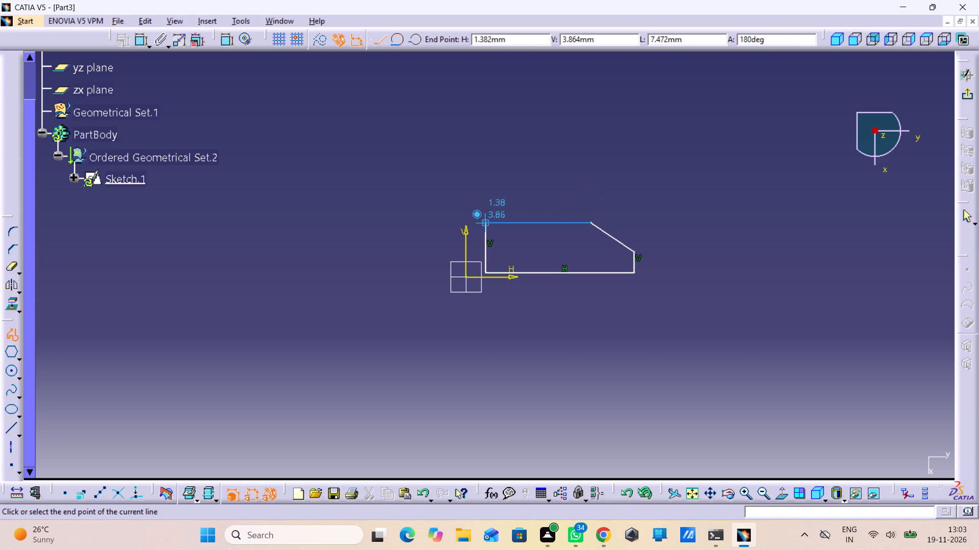
{"action": "left_click", "coordinate": [487, 222]}
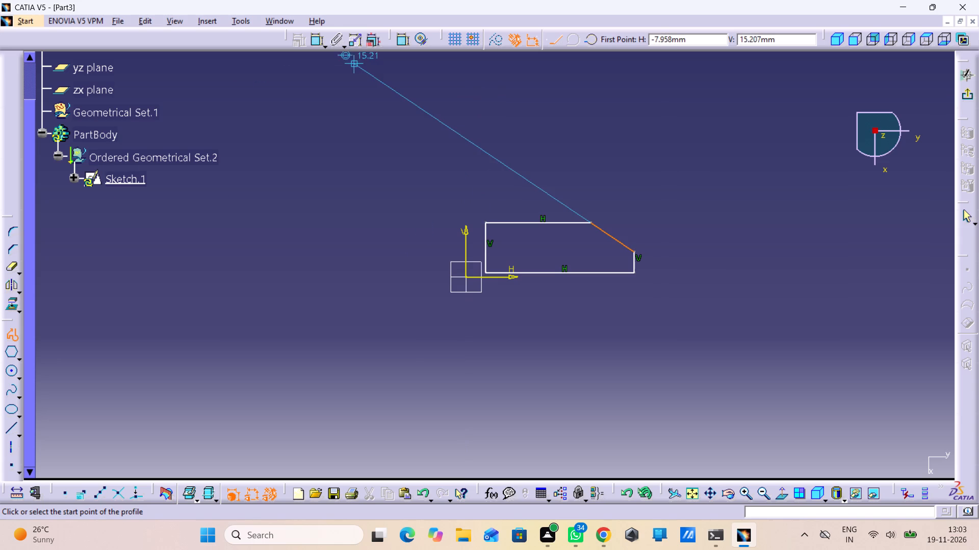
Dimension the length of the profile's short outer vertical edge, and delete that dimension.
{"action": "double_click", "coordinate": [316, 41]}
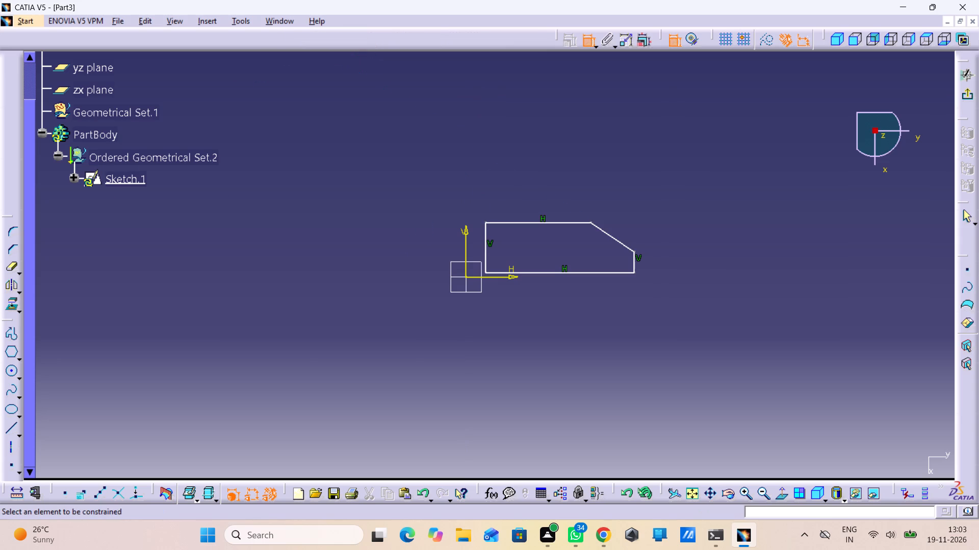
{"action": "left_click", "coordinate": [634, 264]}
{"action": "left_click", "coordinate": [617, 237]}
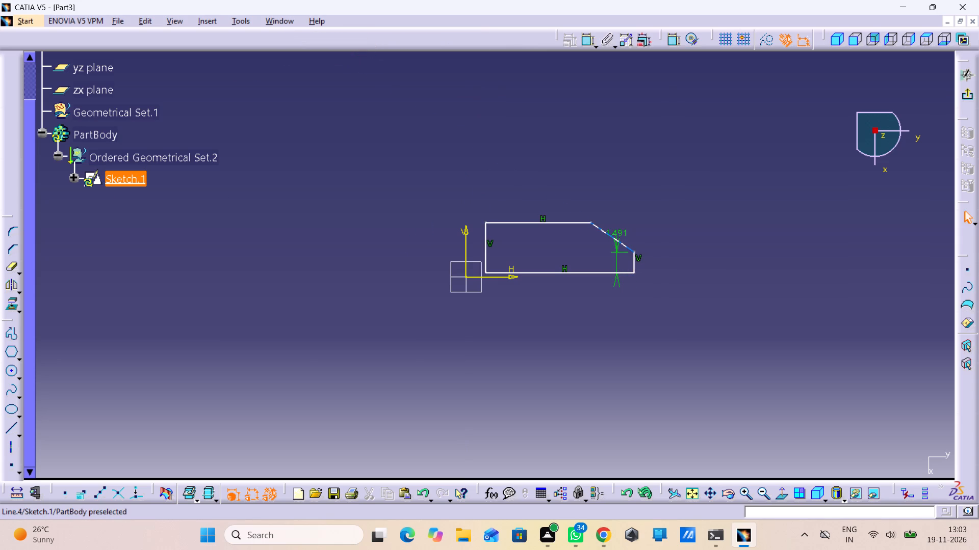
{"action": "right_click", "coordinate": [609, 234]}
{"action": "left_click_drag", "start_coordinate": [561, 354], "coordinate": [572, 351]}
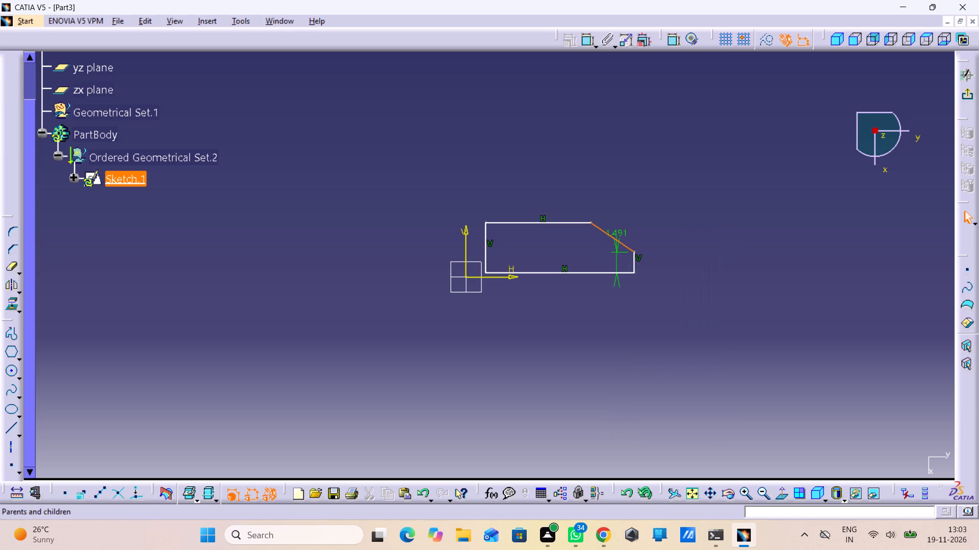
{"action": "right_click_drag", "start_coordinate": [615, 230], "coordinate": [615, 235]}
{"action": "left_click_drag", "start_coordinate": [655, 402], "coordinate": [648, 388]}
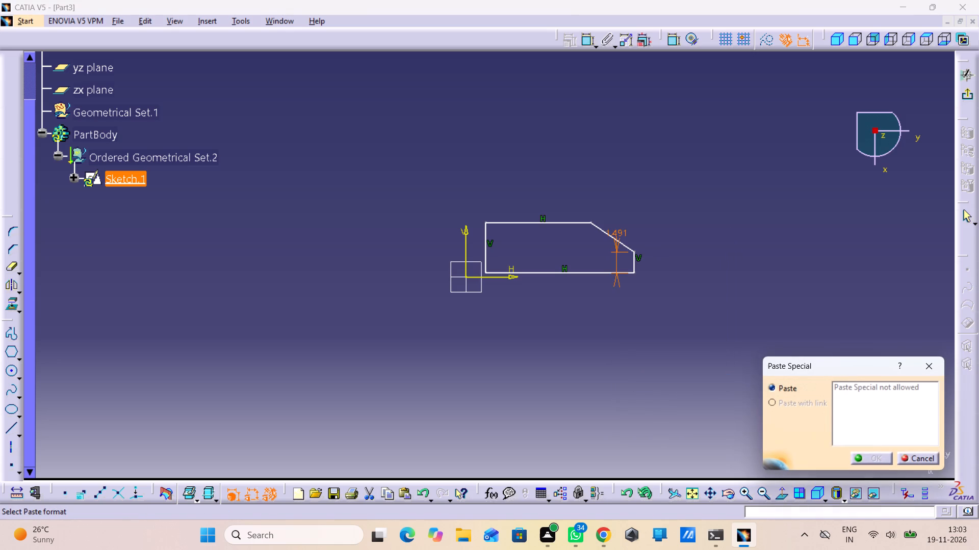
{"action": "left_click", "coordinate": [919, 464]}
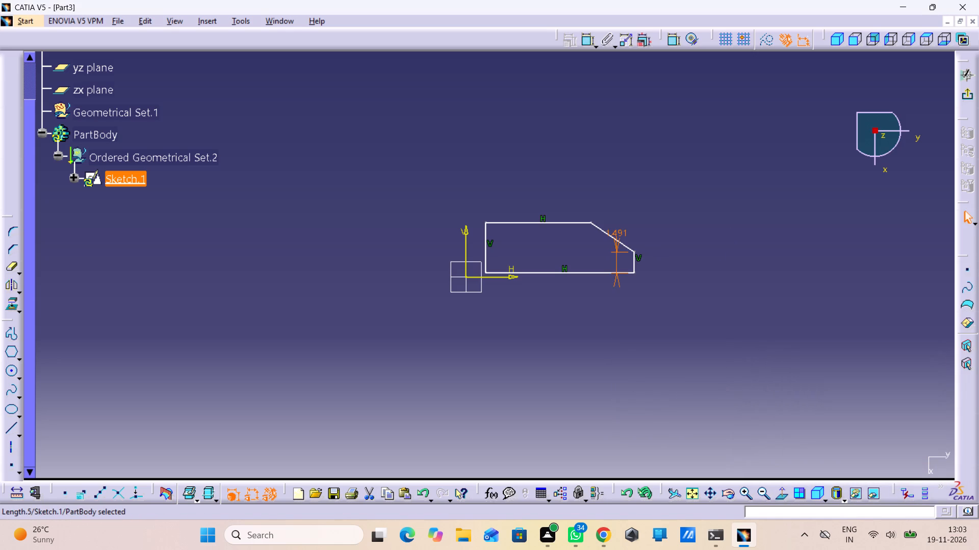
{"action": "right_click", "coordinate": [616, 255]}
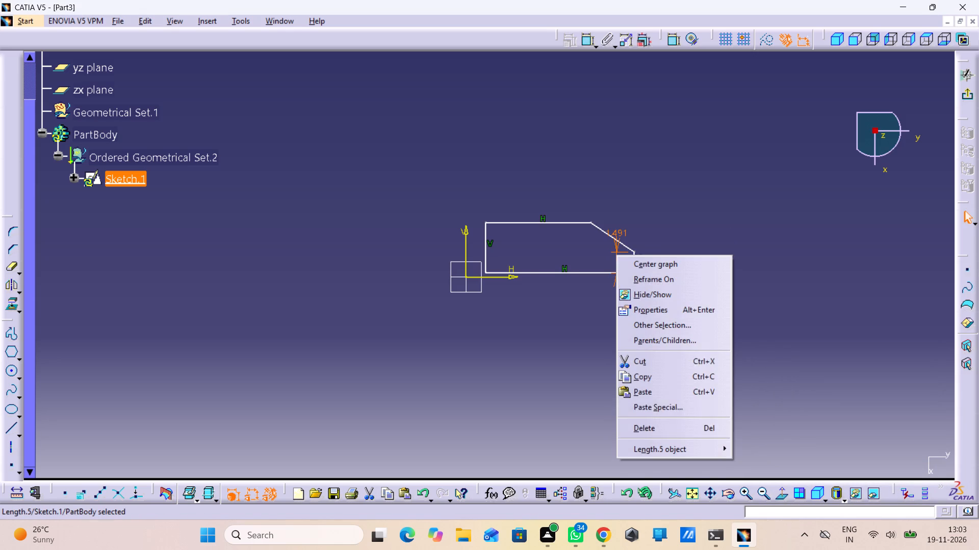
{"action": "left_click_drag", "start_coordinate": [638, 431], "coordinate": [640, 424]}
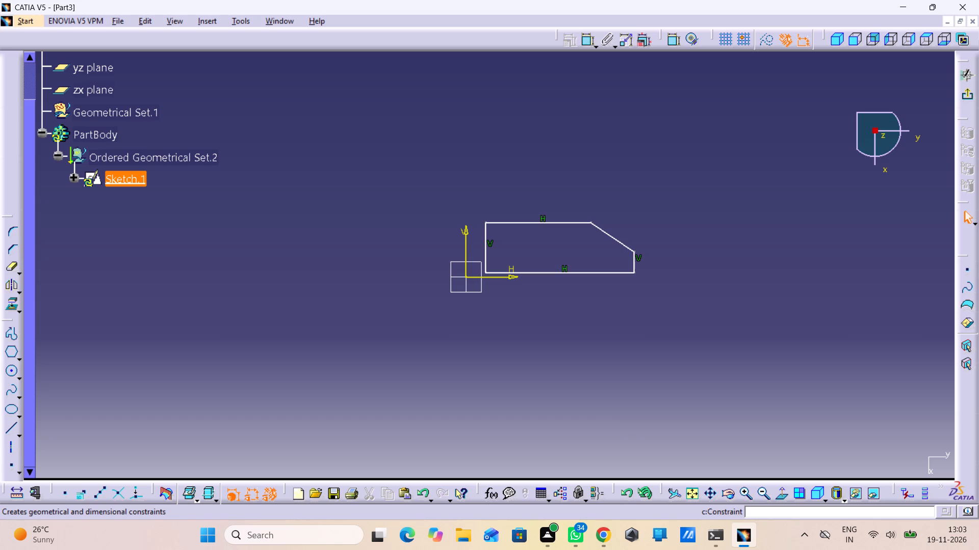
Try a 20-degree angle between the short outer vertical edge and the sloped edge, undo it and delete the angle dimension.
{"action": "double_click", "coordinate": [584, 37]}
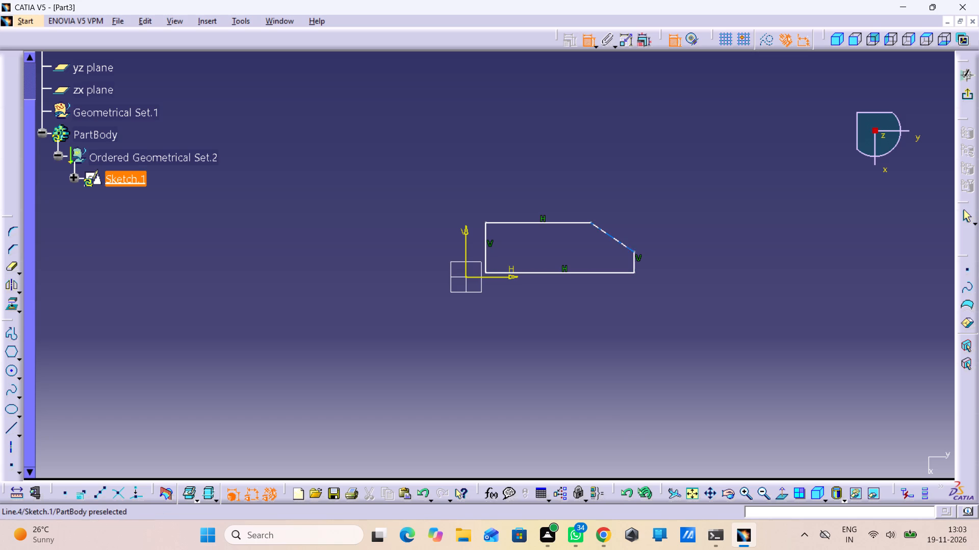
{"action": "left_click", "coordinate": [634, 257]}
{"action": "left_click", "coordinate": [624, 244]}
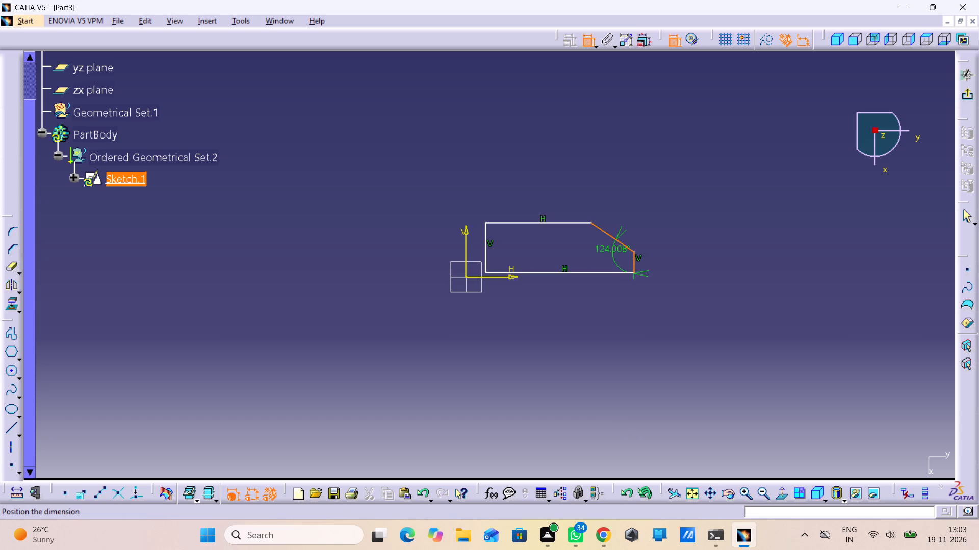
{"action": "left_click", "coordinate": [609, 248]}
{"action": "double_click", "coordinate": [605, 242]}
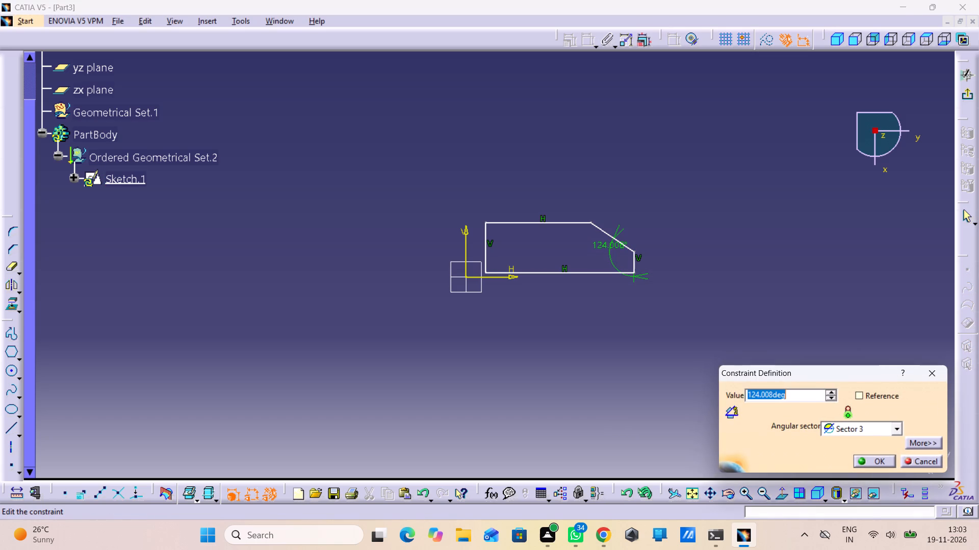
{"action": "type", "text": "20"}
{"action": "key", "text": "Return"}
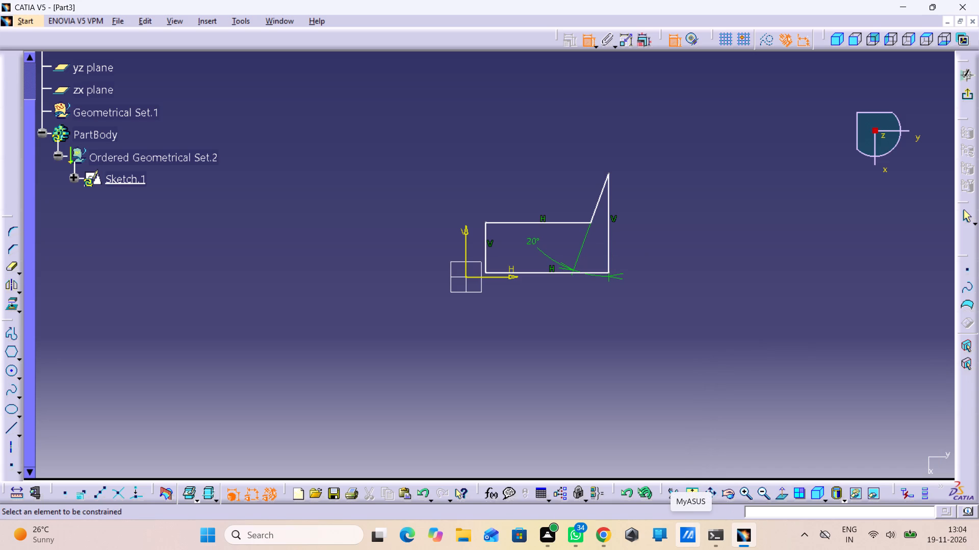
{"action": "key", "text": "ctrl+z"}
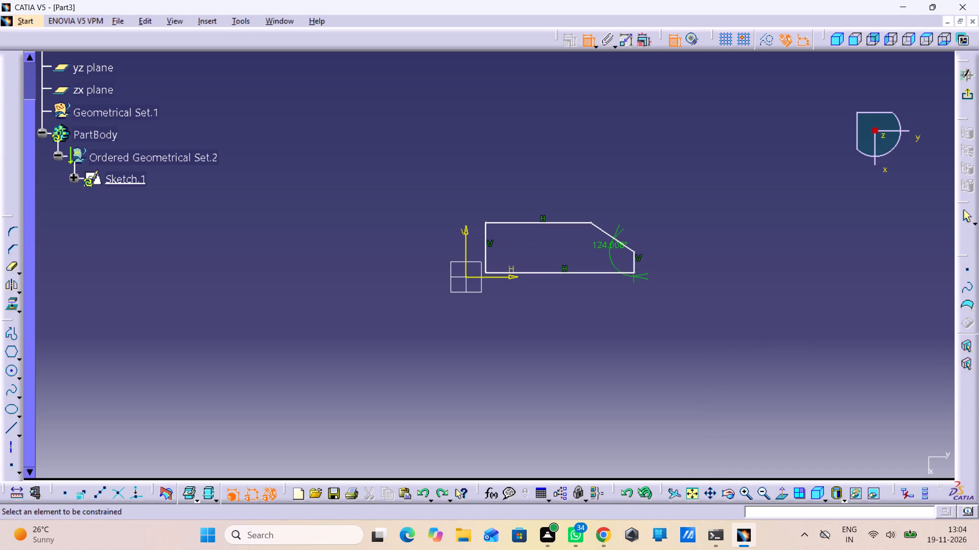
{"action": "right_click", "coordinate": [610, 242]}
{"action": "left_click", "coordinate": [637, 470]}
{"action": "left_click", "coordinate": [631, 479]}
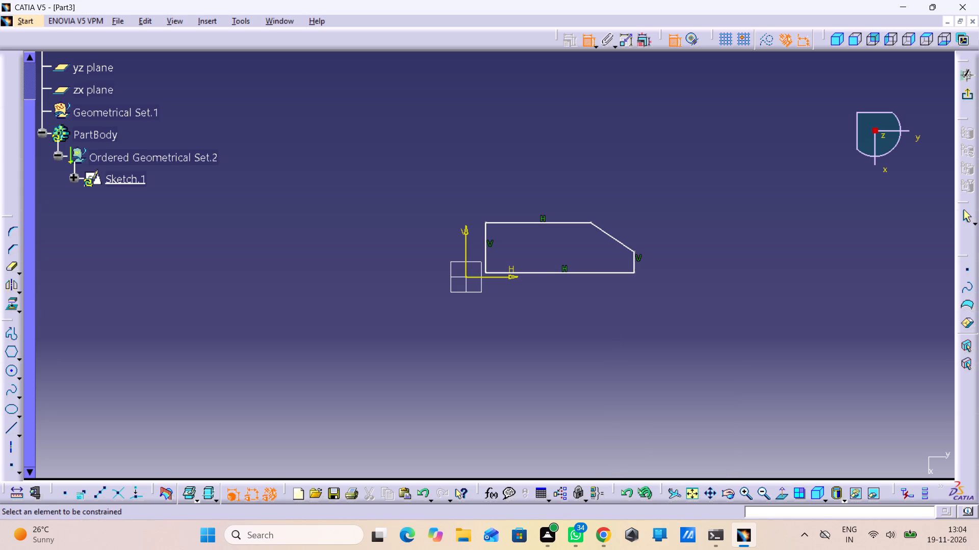
Draw a horizontal axis line about 3.5 mm long, running inward from the lower end of the sloped edge.
{"action": "left_click", "coordinate": [13, 449]}
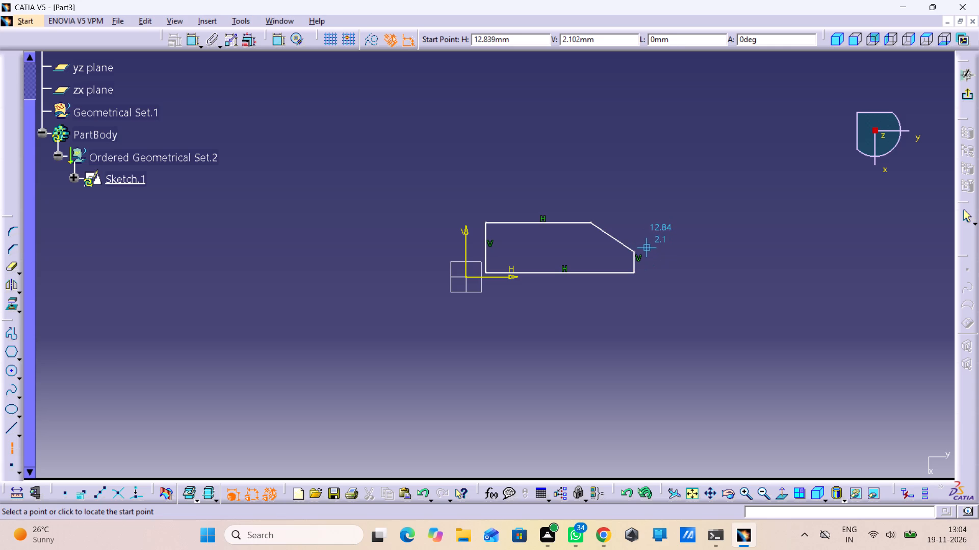
{"action": "left_click", "coordinate": [634, 253]}
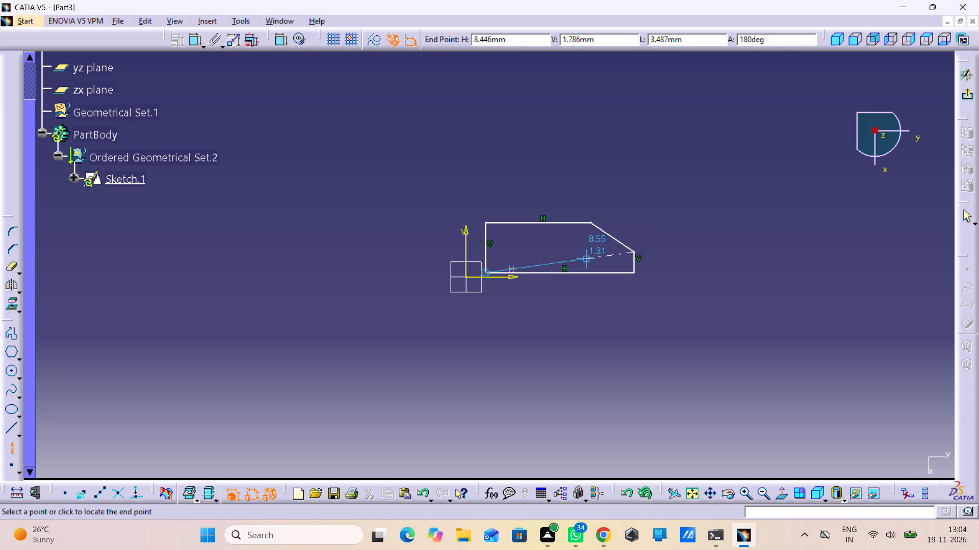
{"action": "left_click", "coordinate": [585, 252]}
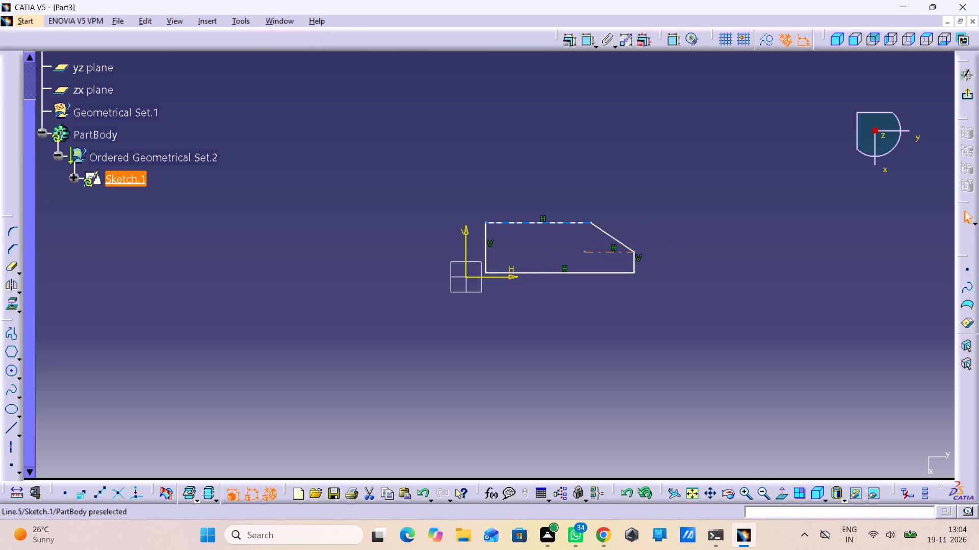
{"action": "left_click", "coordinate": [685, 123]}
Constrain the angle between the horizontal axis line and the sloped edge to 20 degrees.
{"action": "left_click", "coordinate": [676, 42]}
{"action": "left_click_drag", "start_coordinate": [676, 42], "coordinate": [668, 52]}
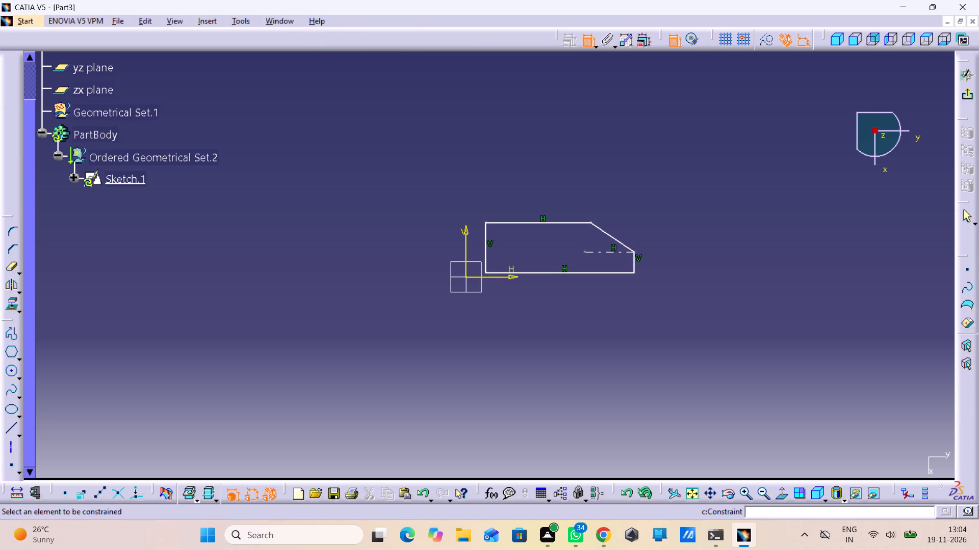
{"action": "left_click_drag", "start_coordinate": [668, 52], "coordinate": [673, 46]}
{"action": "left_click", "coordinate": [604, 254]}
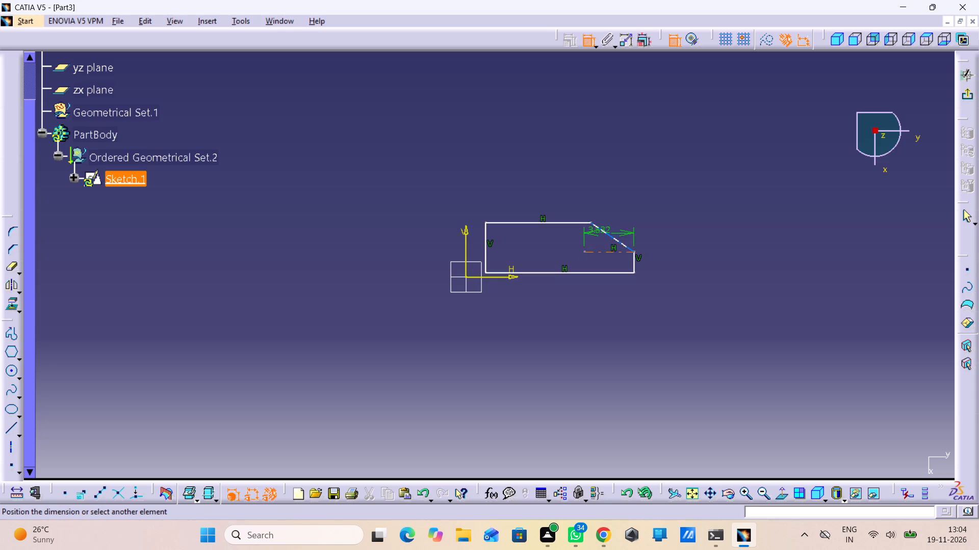
{"action": "left_click", "coordinate": [600, 231]}
{"action": "left_click", "coordinate": [589, 244]}
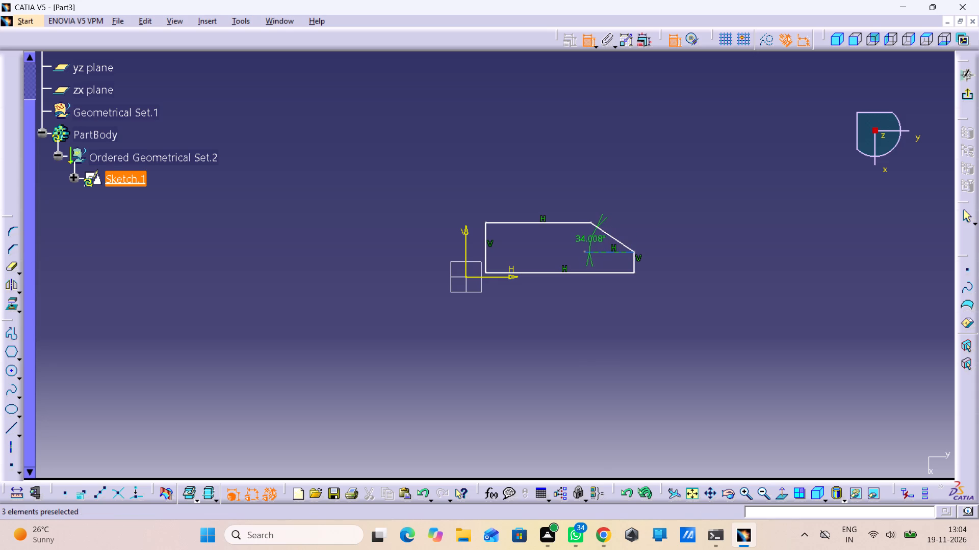
{"action": "double_click", "coordinate": [587, 237]}
{"action": "type", "text": "20"}
{"action": "key", "text": "Return"}
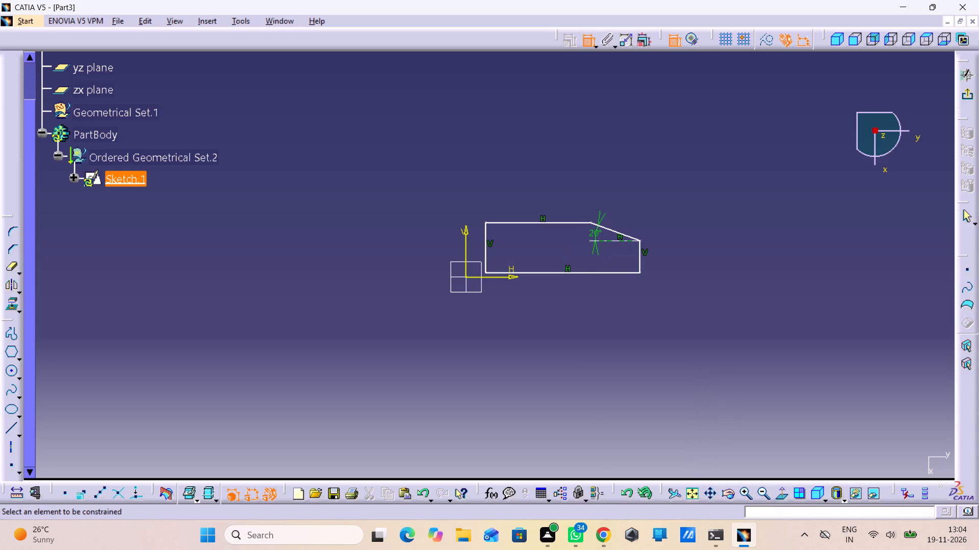
Constrain the distance between the profile's top and bottom horizontal edges to 1.5 mm.
{"action": "left_click", "coordinate": [547, 224]}
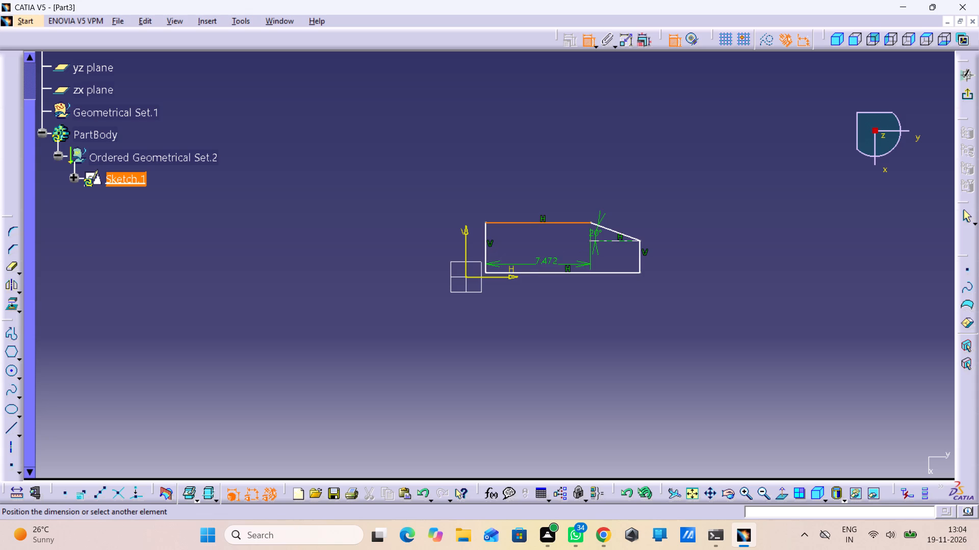
{"action": "left_click", "coordinate": [539, 271]}
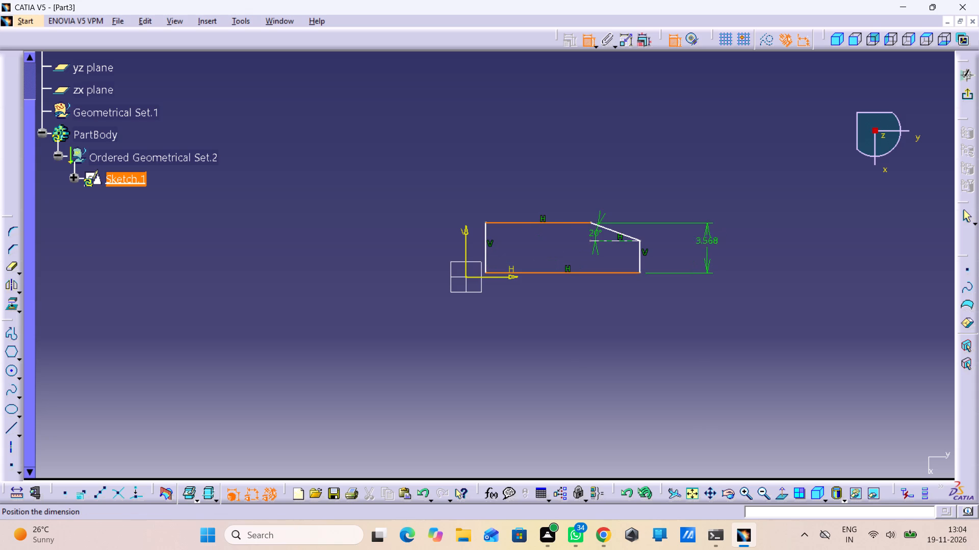
{"action": "left_click", "coordinate": [705, 259]}
{"action": "double_click", "coordinate": [702, 253]}
{"action": "type", "text": "1.22"}
{"action": "key", "text": "BackSpace"}
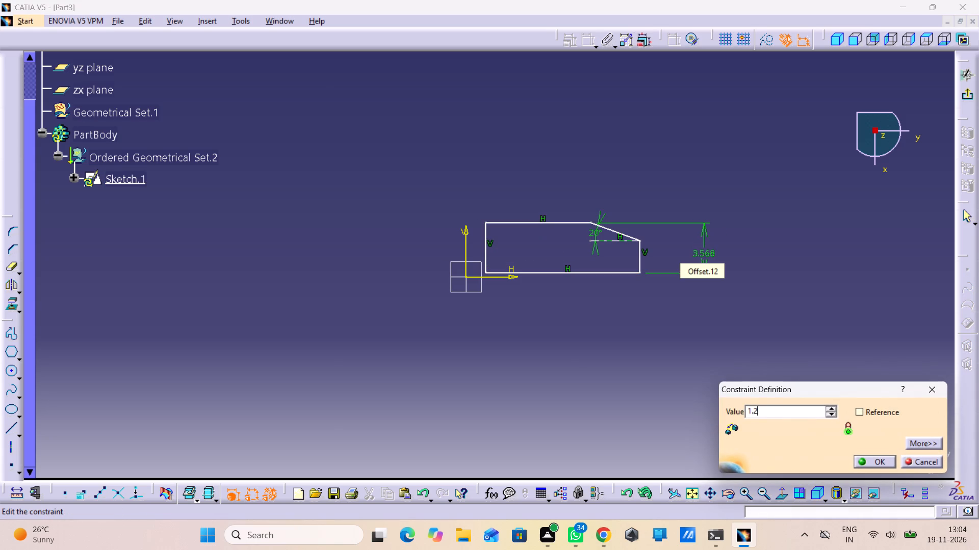
{"action": "key", "text": "BackSpace"}
{"action": "key", "text": "5"}
{"action": "key", "text": "Return"}
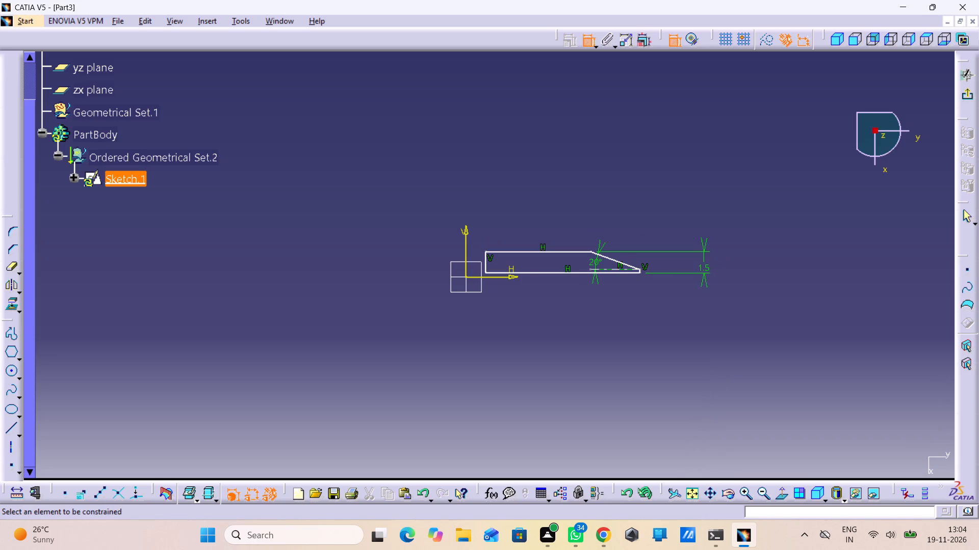
Constrain the length of the profile's top horizontal edge to 4.5 mm.
{"action": "left_click", "coordinate": [512, 254]}
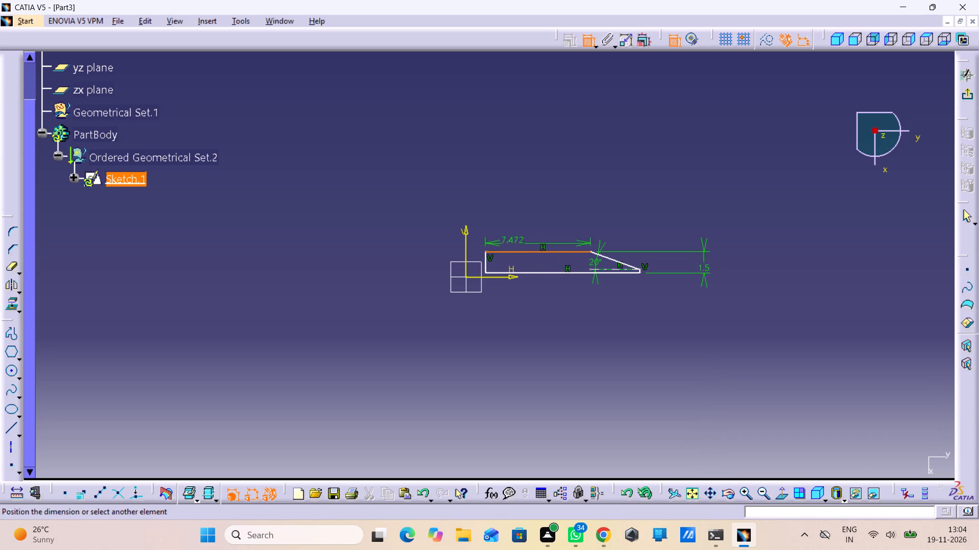
{"action": "left_click", "coordinate": [523, 223]}
{"action": "left_click", "coordinate": [523, 218]}
{"action": "double_click", "coordinate": [523, 217]}
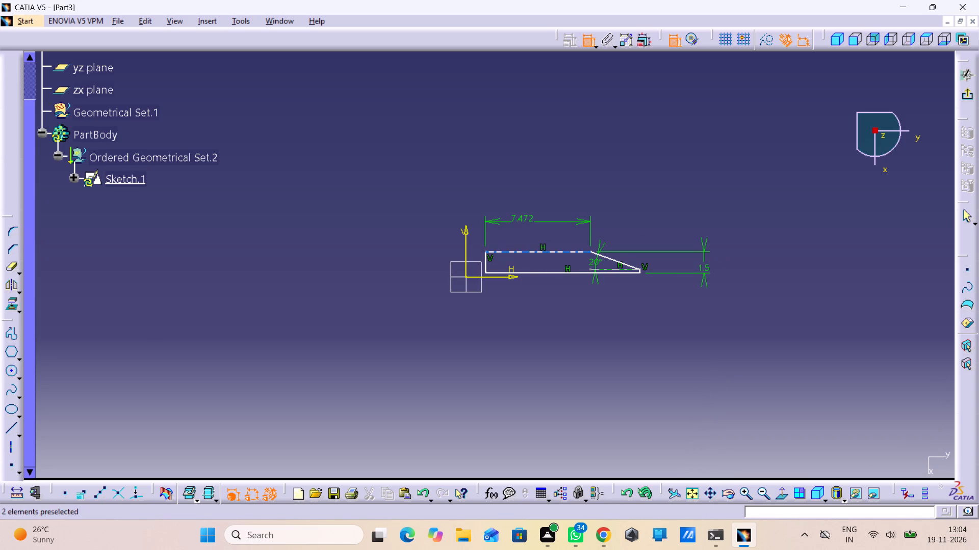
{"action": "type", "text": "4.5"}
{"action": "key", "text": "Return"}
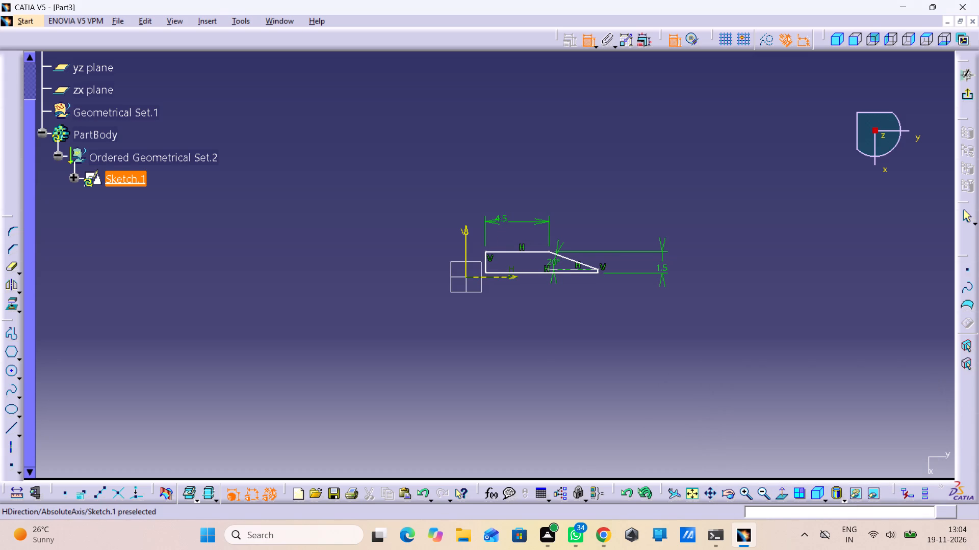
Constrain the length of the profile's bottom horizontal edge to 6.5 mm.
{"action": "left_click_drag", "start_coordinate": [525, 273], "coordinate": [523, 283]}
{"action": "left_click", "coordinate": [542, 314]}
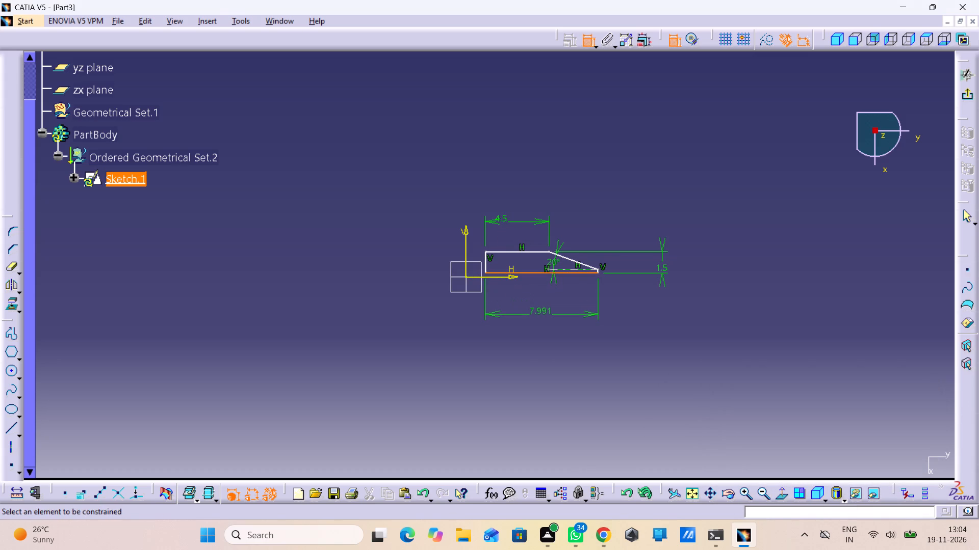
{"action": "left_click", "coordinate": [542, 314]}
{"action": "double_click", "coordinate": [542, 314]}
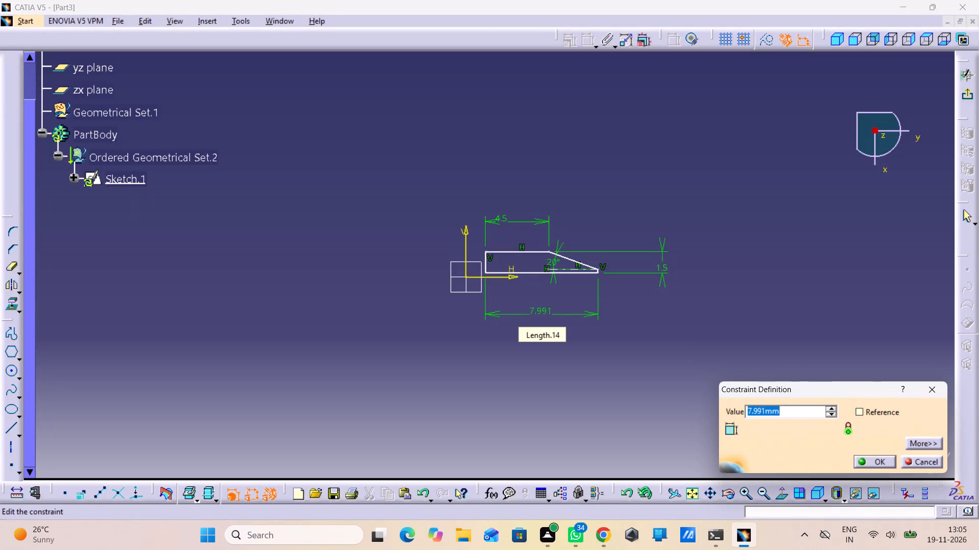
{"action": "type", "text": "6.5"}
{"action": "key", "text": "Return"}
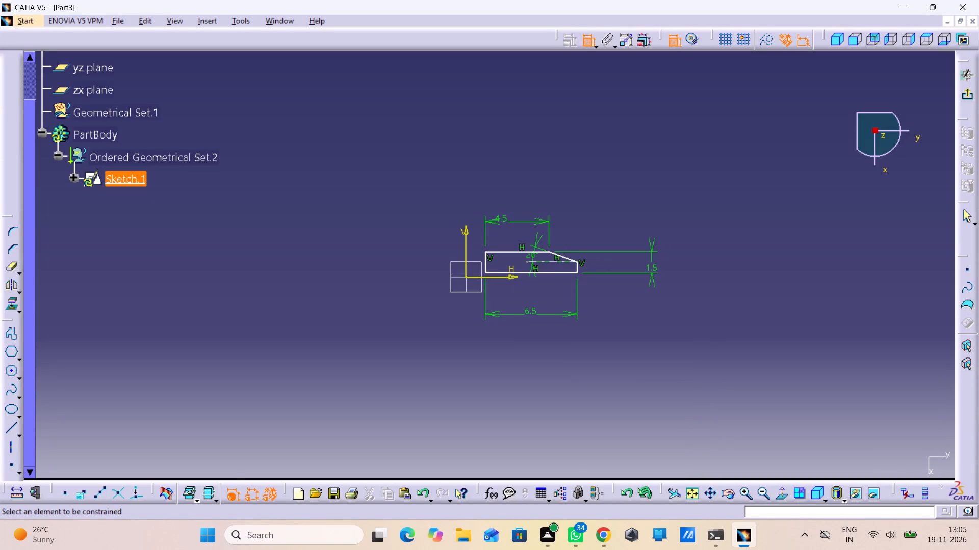
Make the profile's inner vertical edge coincident with the sketch's vertical axis.
{"action": "left_click", "coordinate": [486, 262]}
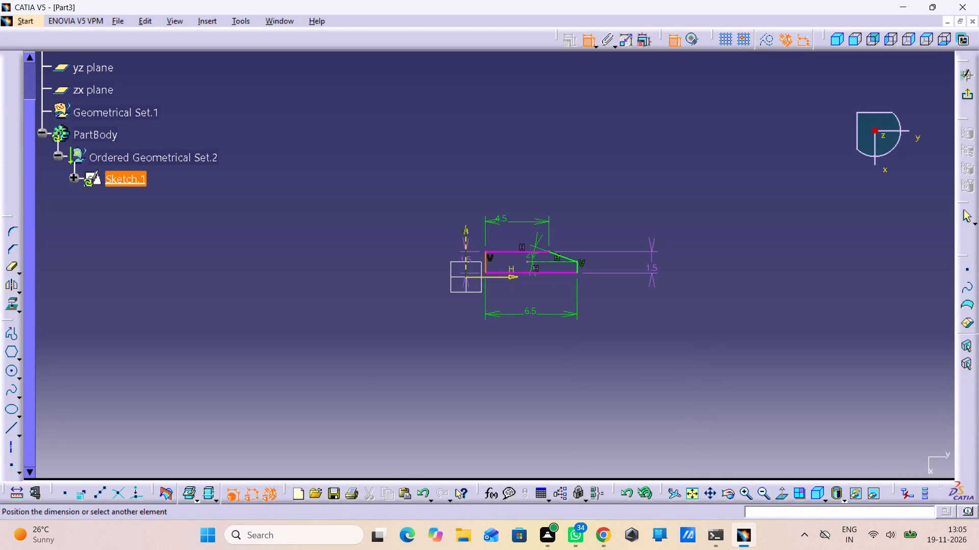
{"action": "left_click", "coordinate": [466, 259]}
{"action": "right_click_drag", "start_coordinate": [369, 266], "coordinate": [365, 271]}
{"action": "left_click", "coordinate": [425, 336]}
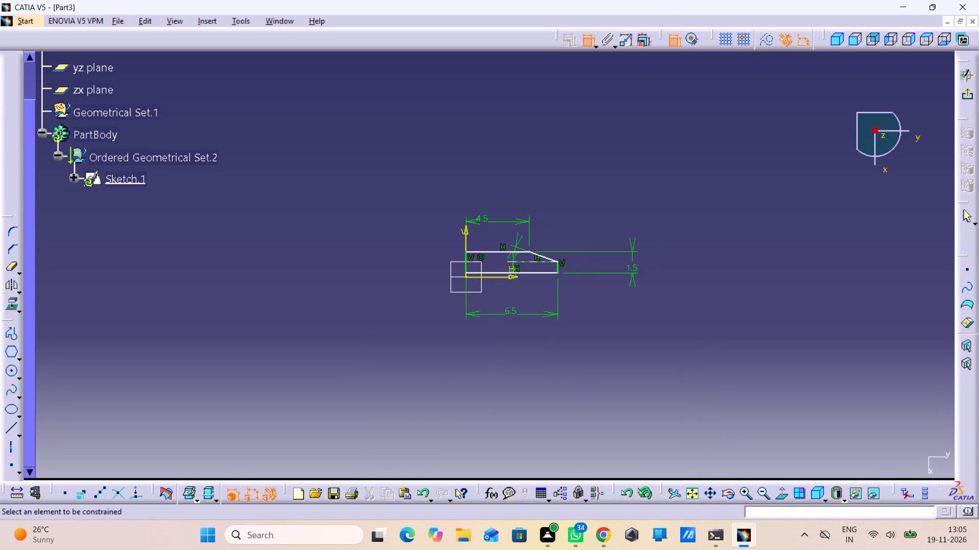
Make the profile's bottom edge coincident with the sketch's horizontal axis and exit the sketch.
{"action": "left_click", "coordinate": [491, 272]}
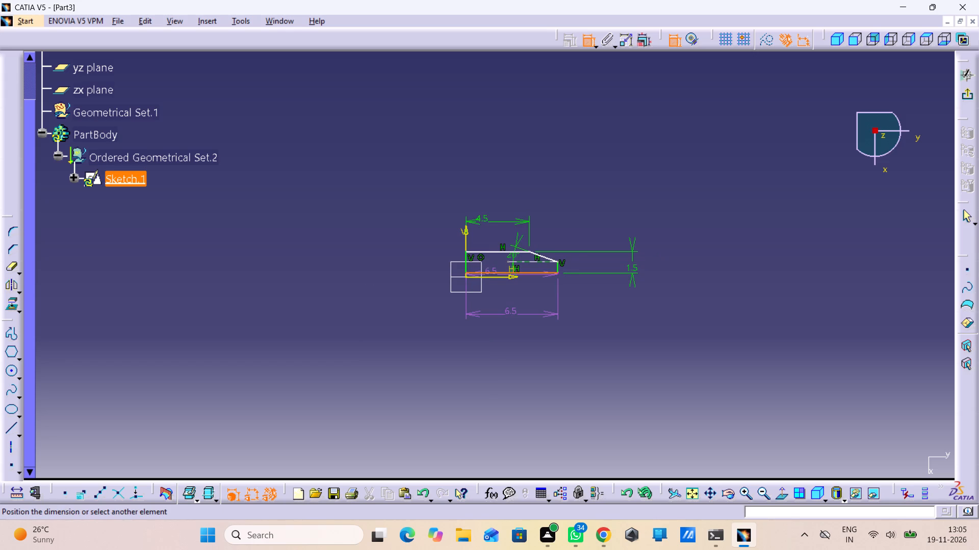
{"action": "left_click_drag", "start_coordinate": [494, 277], "coordinate": [474, 285]}
{"action": "right_click", "coordinate": [421, 296]}
{"action": "left_click", "coordinate": [463, 367]}
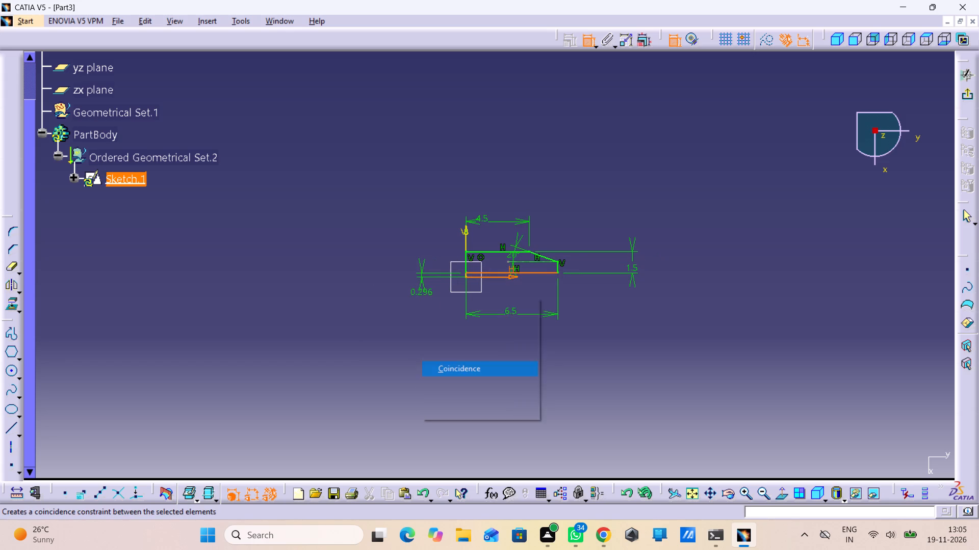
{"action": "left_click", "coordinate": [972, 95]}
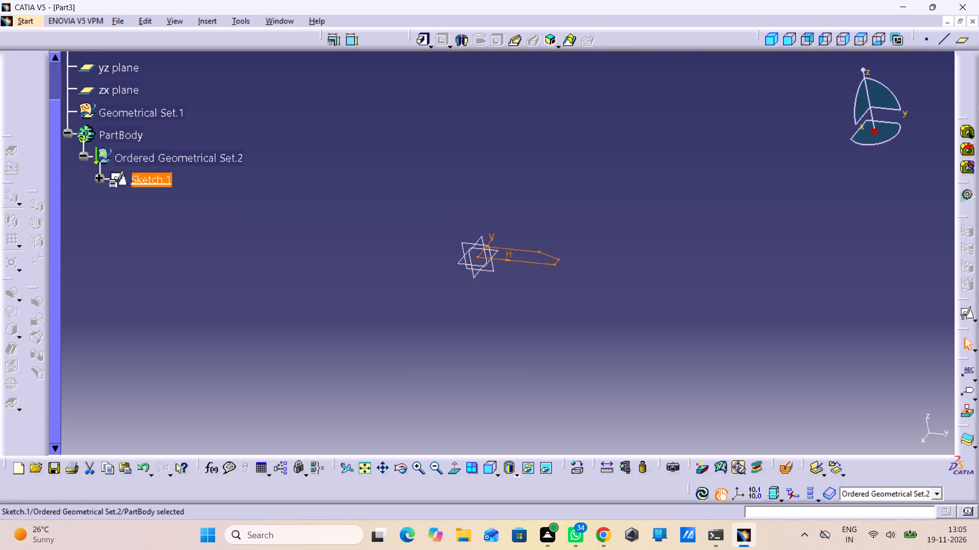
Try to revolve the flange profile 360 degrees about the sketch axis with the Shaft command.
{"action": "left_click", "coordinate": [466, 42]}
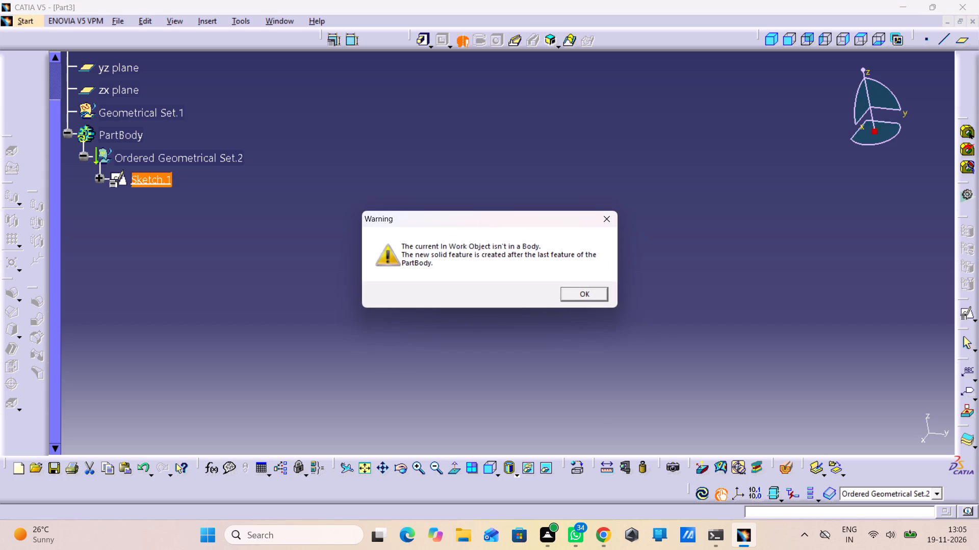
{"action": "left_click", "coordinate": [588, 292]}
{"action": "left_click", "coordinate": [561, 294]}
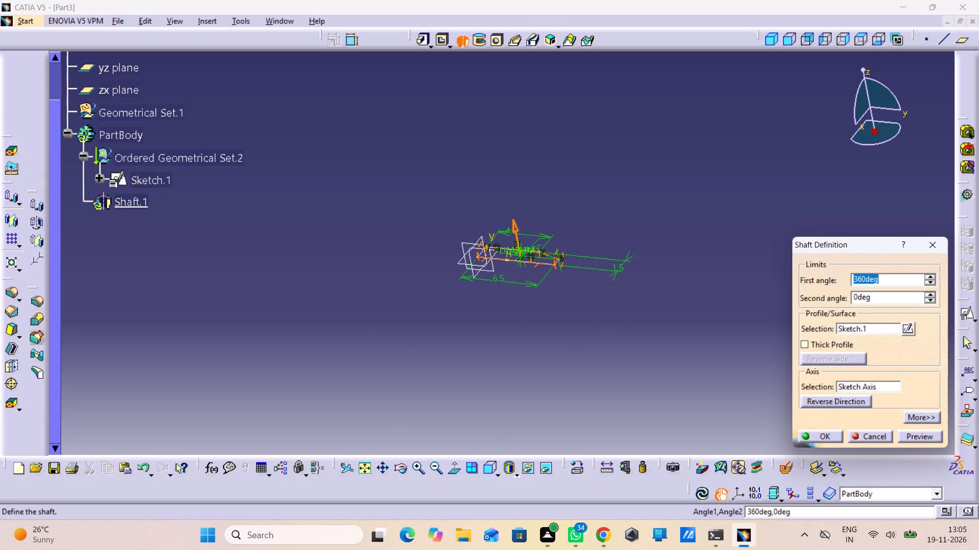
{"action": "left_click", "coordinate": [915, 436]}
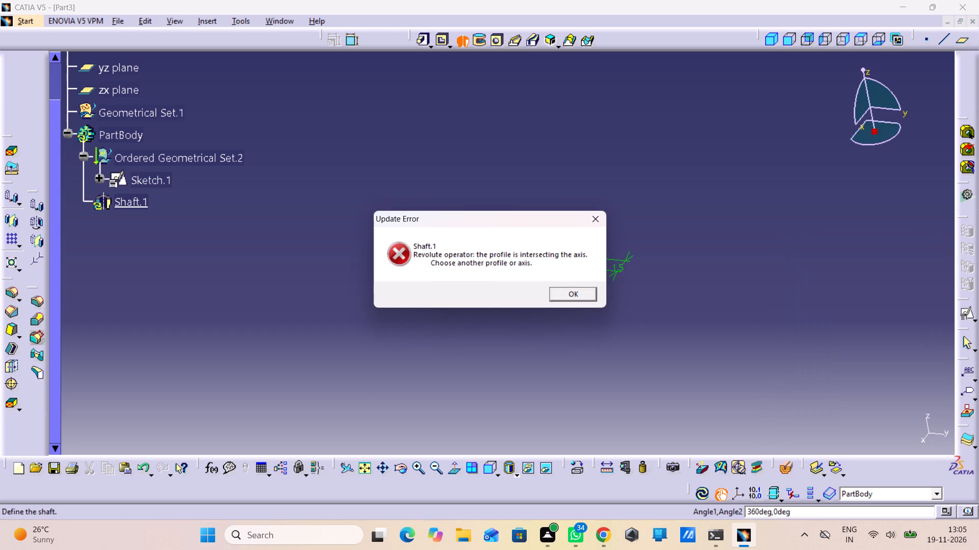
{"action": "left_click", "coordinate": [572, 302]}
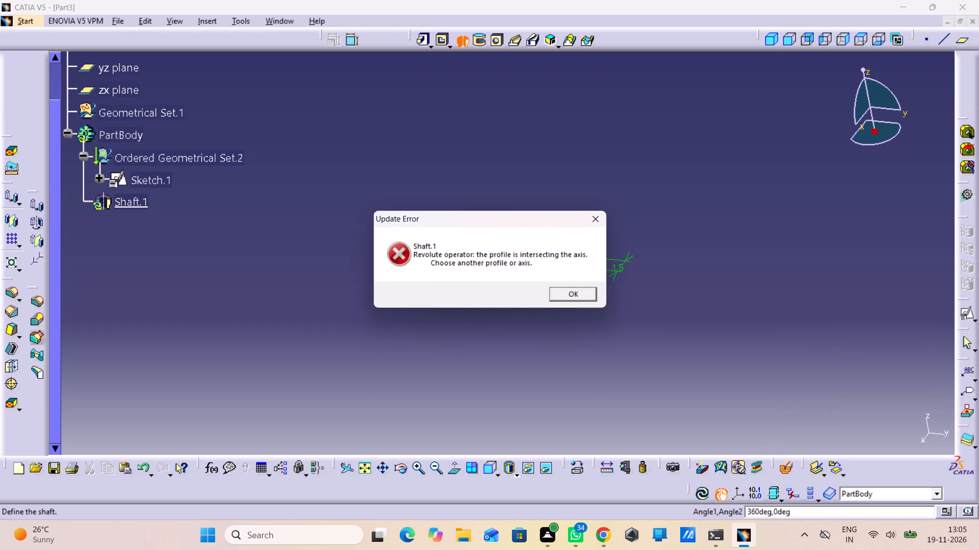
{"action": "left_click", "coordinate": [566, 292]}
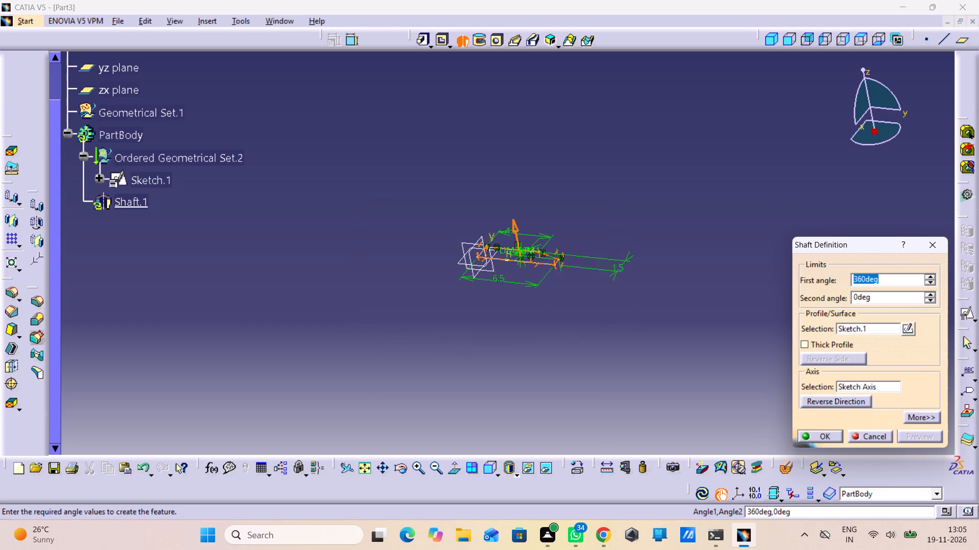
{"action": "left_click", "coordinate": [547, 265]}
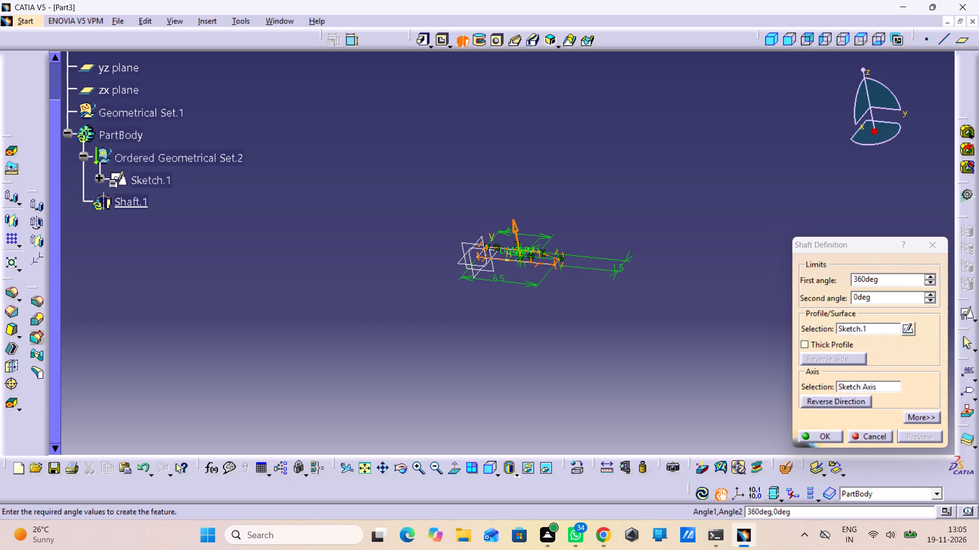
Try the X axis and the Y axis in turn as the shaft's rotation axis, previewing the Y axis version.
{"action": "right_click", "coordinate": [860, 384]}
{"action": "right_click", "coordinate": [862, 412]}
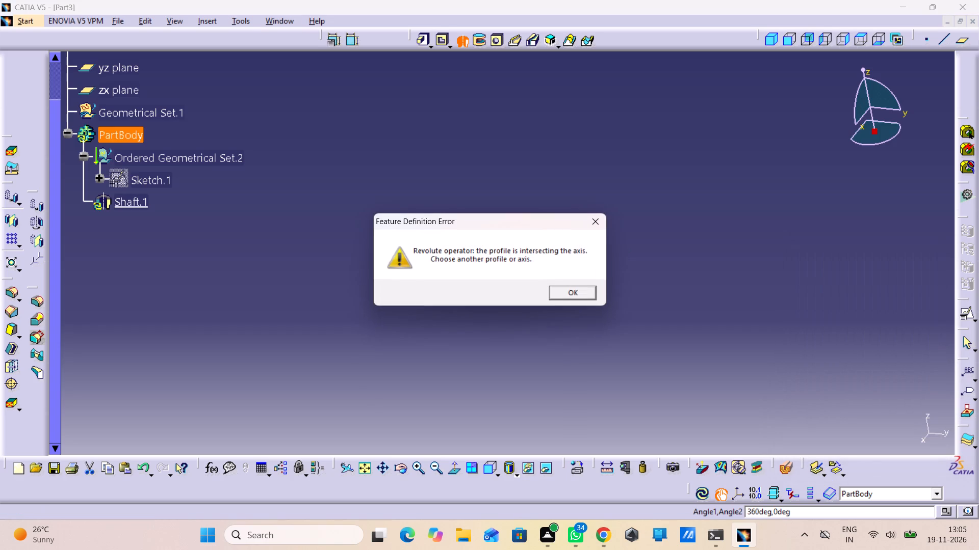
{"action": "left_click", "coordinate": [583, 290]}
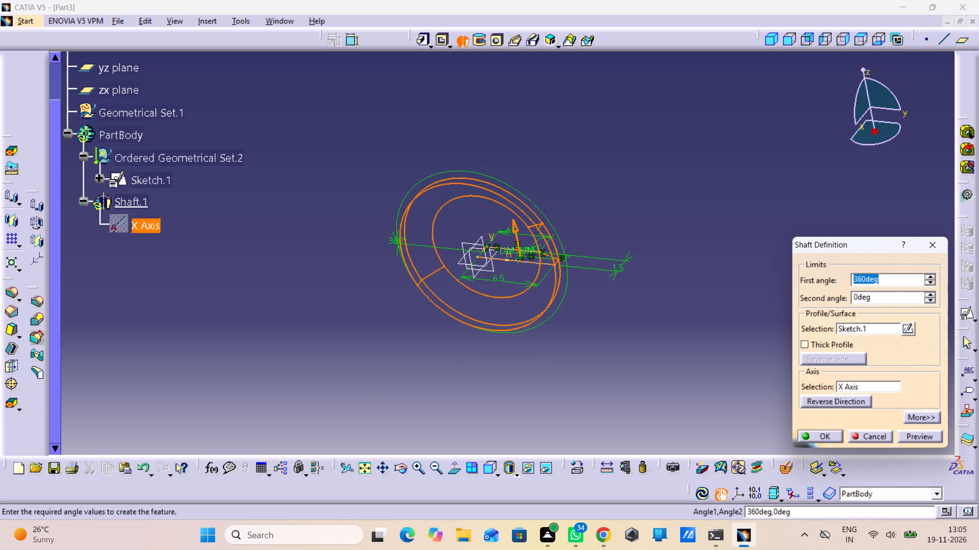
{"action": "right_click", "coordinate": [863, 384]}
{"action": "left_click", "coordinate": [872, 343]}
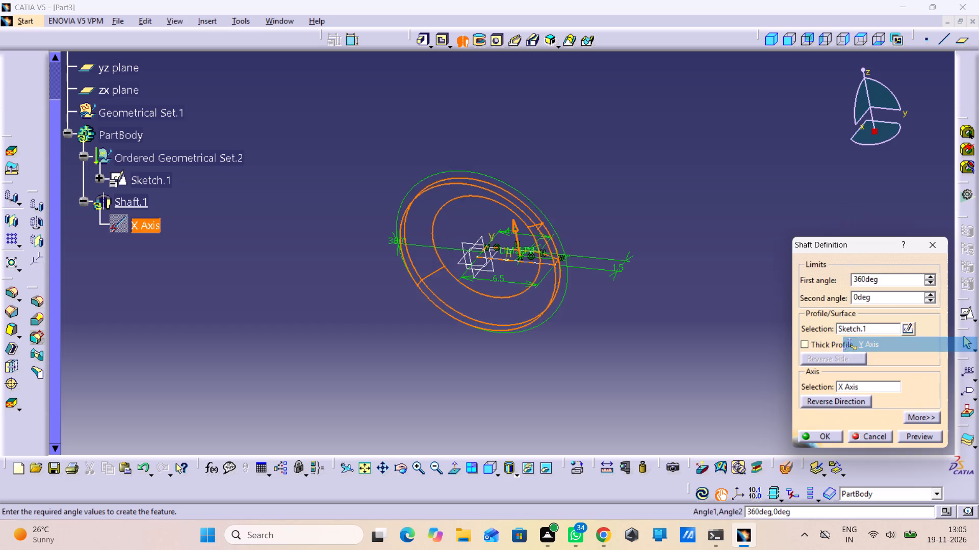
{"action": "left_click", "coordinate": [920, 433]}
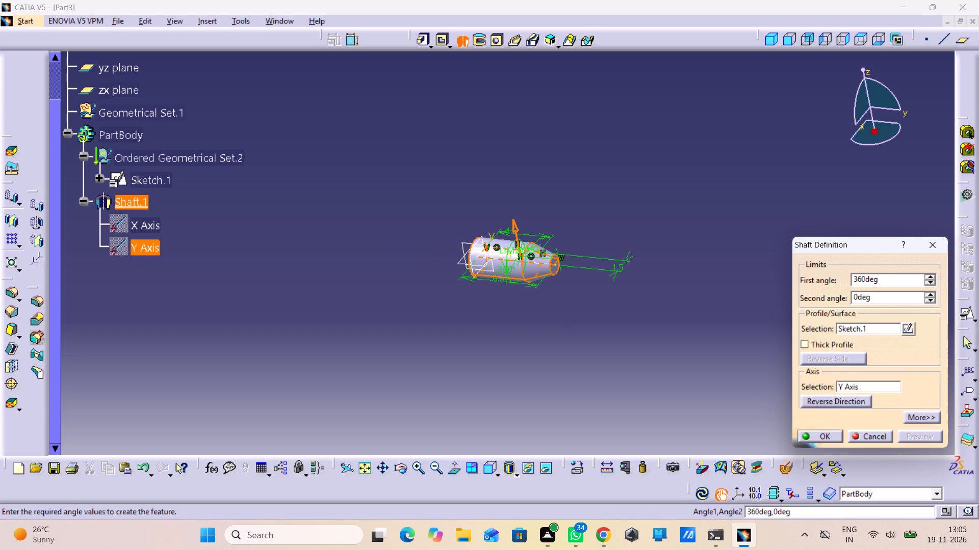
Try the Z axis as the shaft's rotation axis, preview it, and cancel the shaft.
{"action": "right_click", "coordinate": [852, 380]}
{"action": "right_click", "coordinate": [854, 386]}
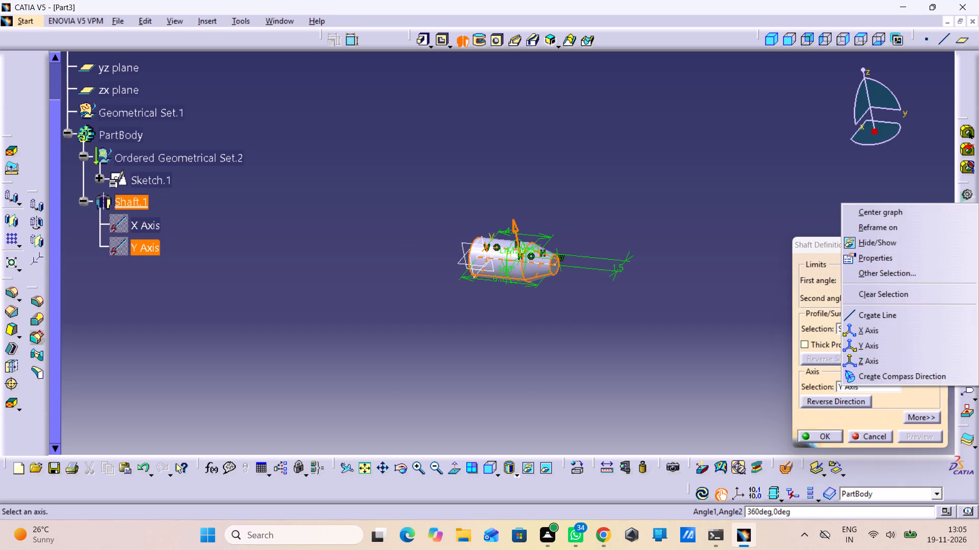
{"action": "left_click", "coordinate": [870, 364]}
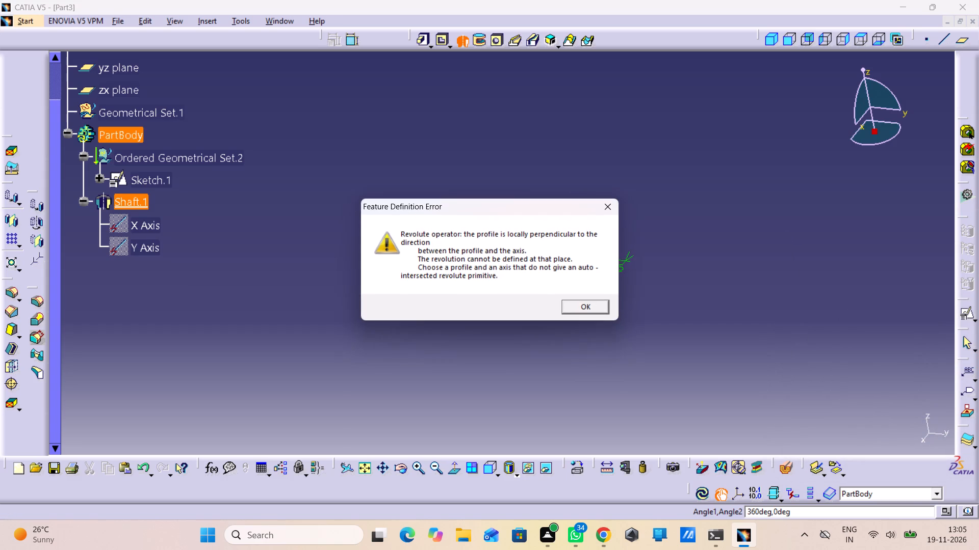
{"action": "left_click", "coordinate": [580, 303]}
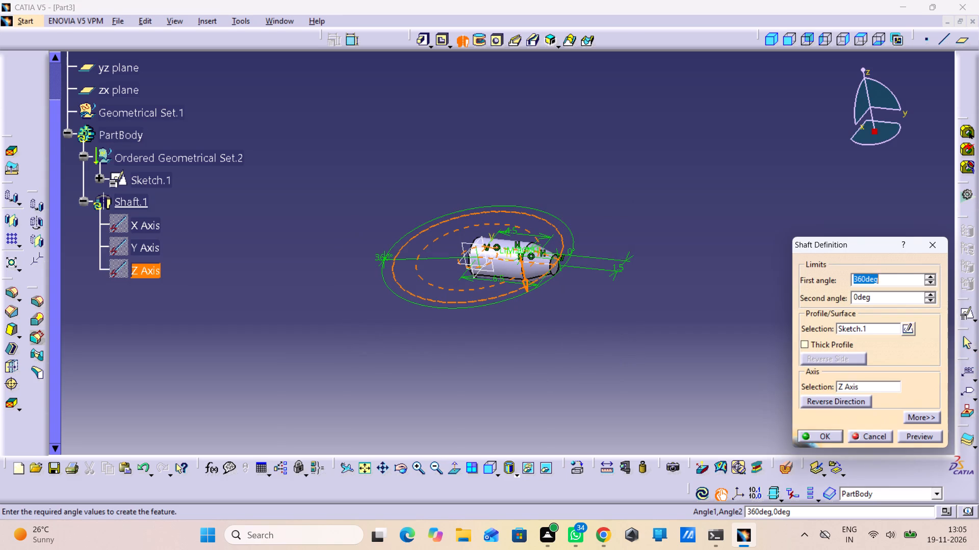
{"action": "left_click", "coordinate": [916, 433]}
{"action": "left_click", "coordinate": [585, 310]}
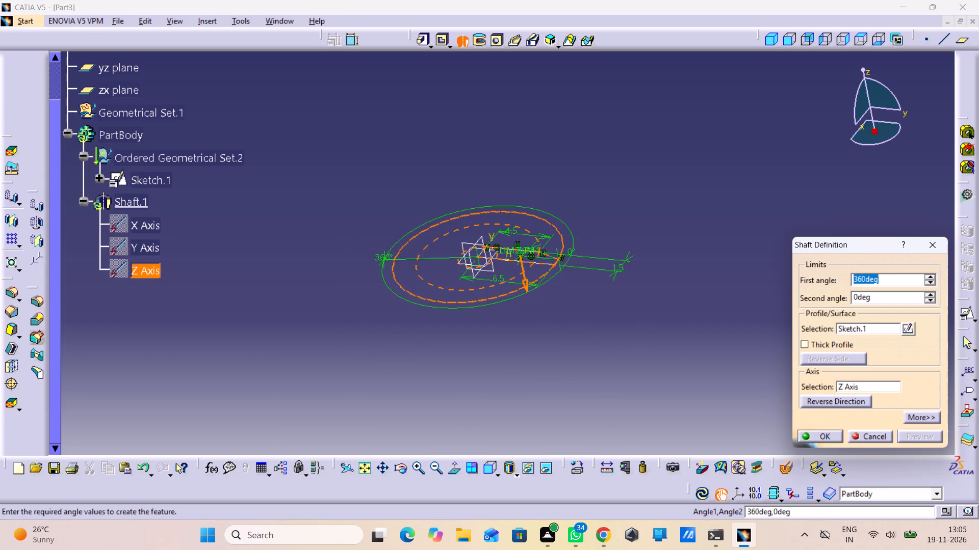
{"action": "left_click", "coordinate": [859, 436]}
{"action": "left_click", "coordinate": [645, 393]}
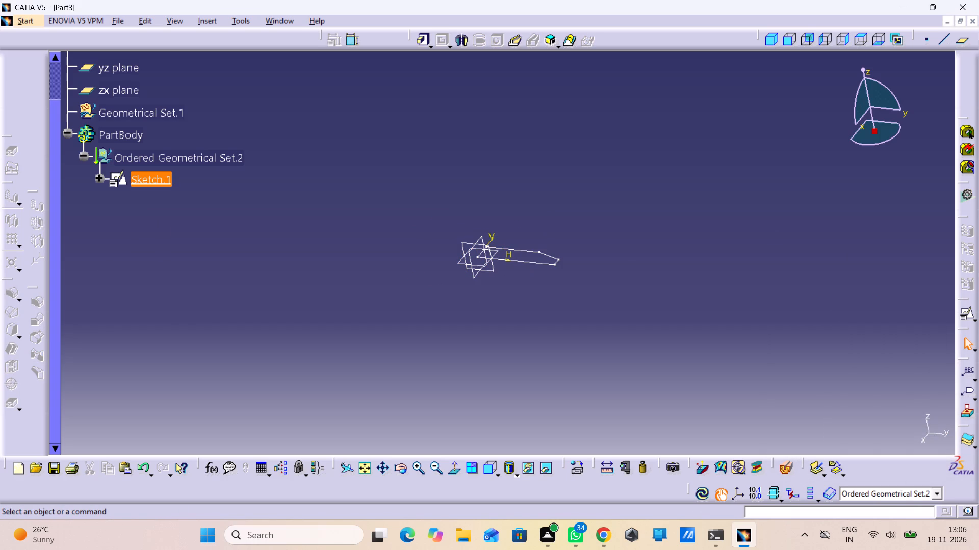
Start a 360-degree Shaft from the flange profile sketch and try to pick a rotation axis near the sketch origin.
{"action": "left_click", "coordinate": [465, 39]}
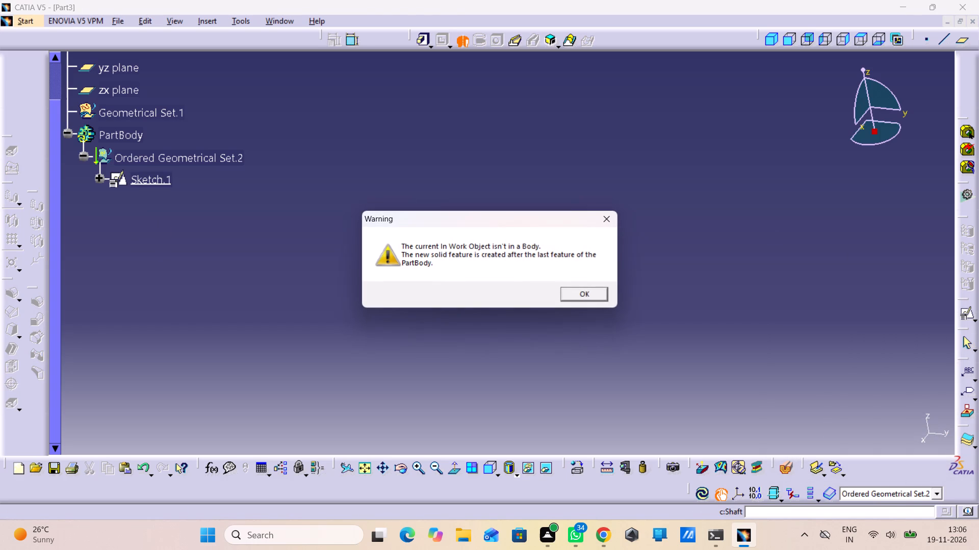
{"action": "left_click", "coordinate": [591, 288]}
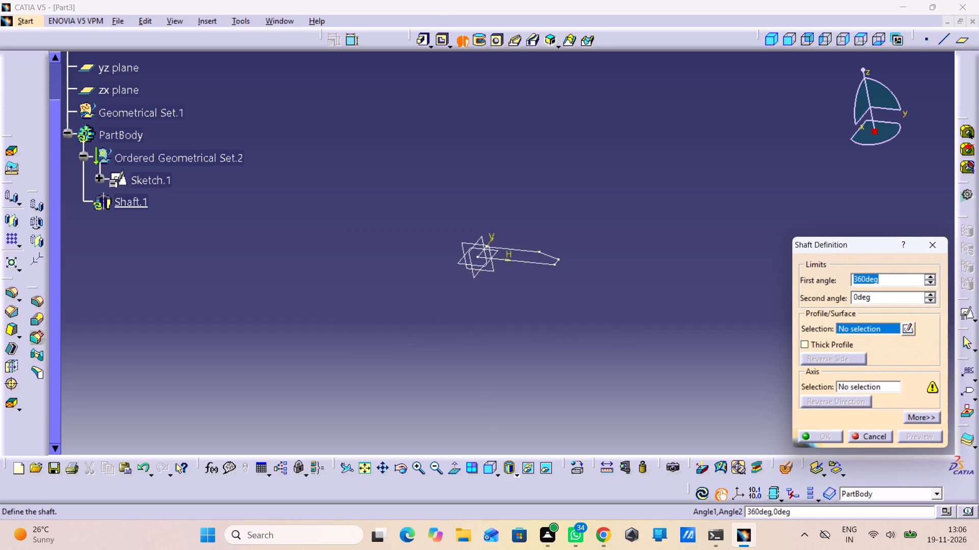
{"action": "left_click", "coordinate": [546, 265]}
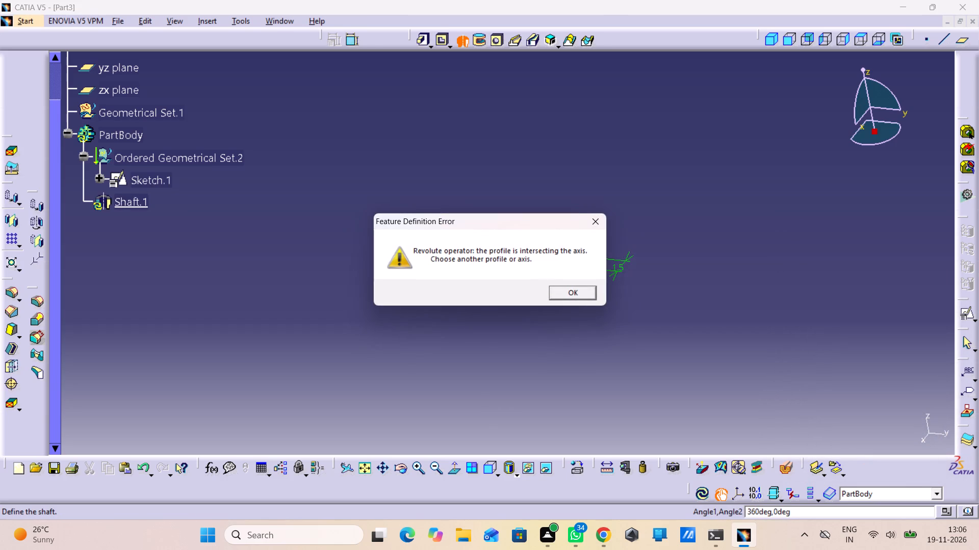
{"action": "left_click", "coordinate": [565, 294]}
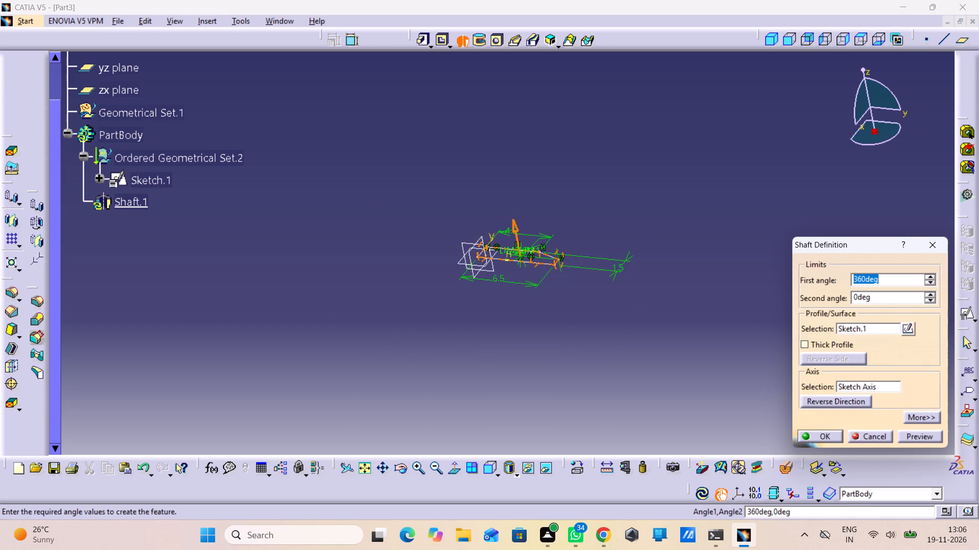
{"action": "middle_click_drag", "start_coordinate": [511, 351], "coordinate": [503, 314]}
{"action": "right_click", "coordinate": [511, 351]}
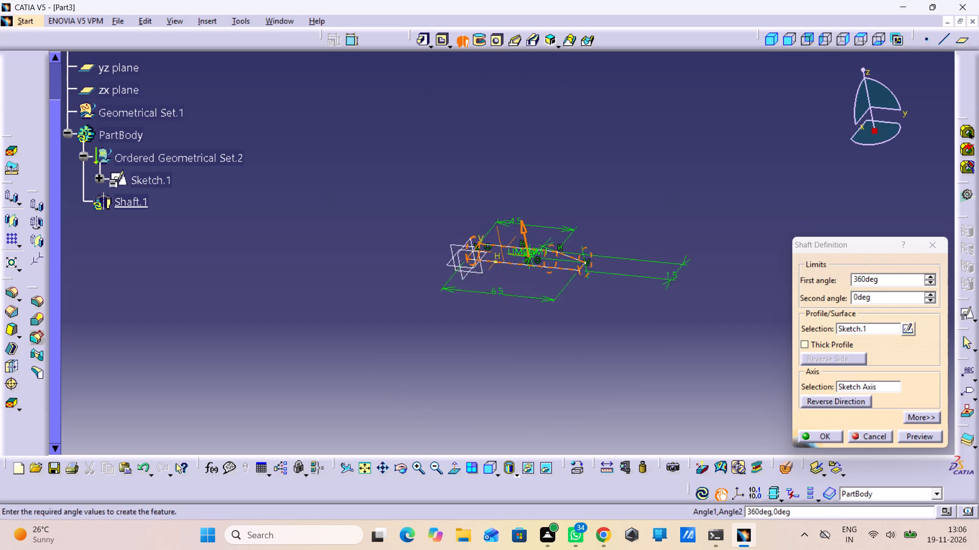
{"action": "middle_click_drag", "start_coordinate": [503, 314], "coordinate": [403, 147]}
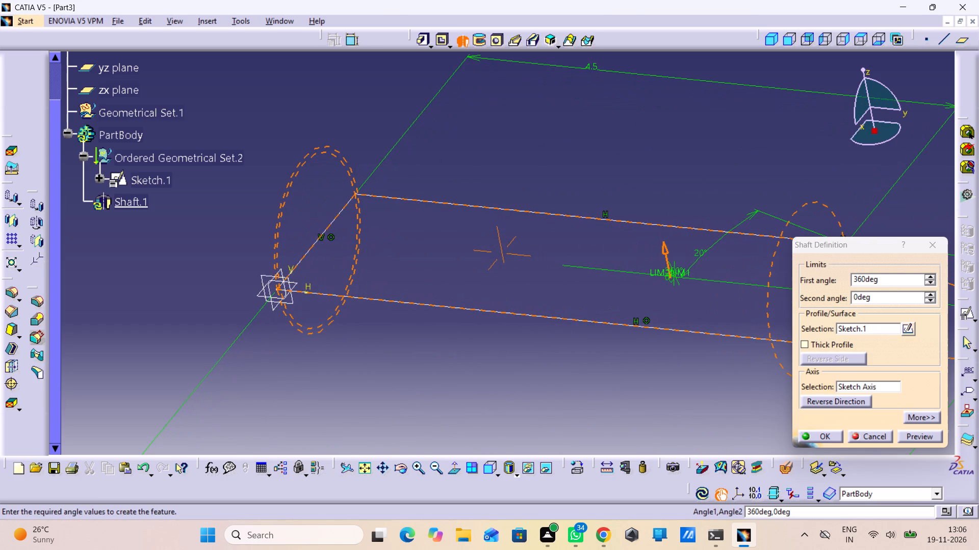
{"action": "middle_click_drag", "start_coordinate": [456, 223], "coordinate": [405, 227]}
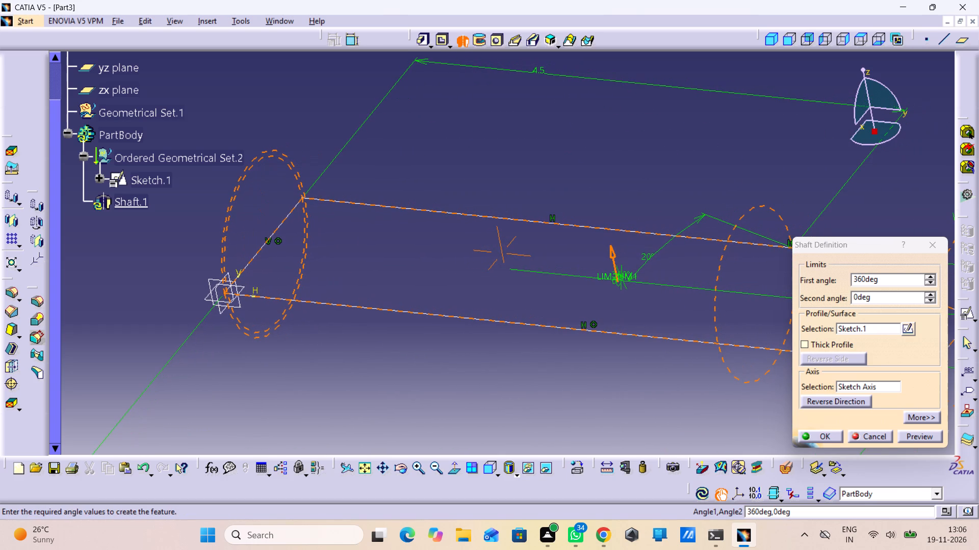
{"action": "left_click", "coordinate": [243, 297]}
{"action": "left_click", "coordinate": [247, 297]}
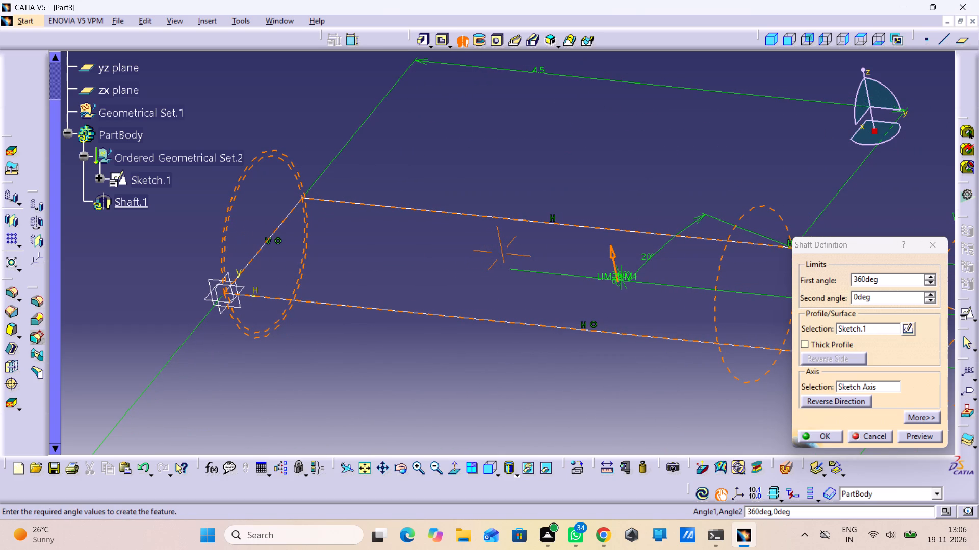
{"action": "left_click", "coordinate": [252, 260]}
{"action": "left_click", "coordinate": [228, 284]}
Open the profile sketch from within the shaft definition, examine its outline and axis line, and exit the sketch.
{"action": "left_click", "coordinate": [907, 328]}
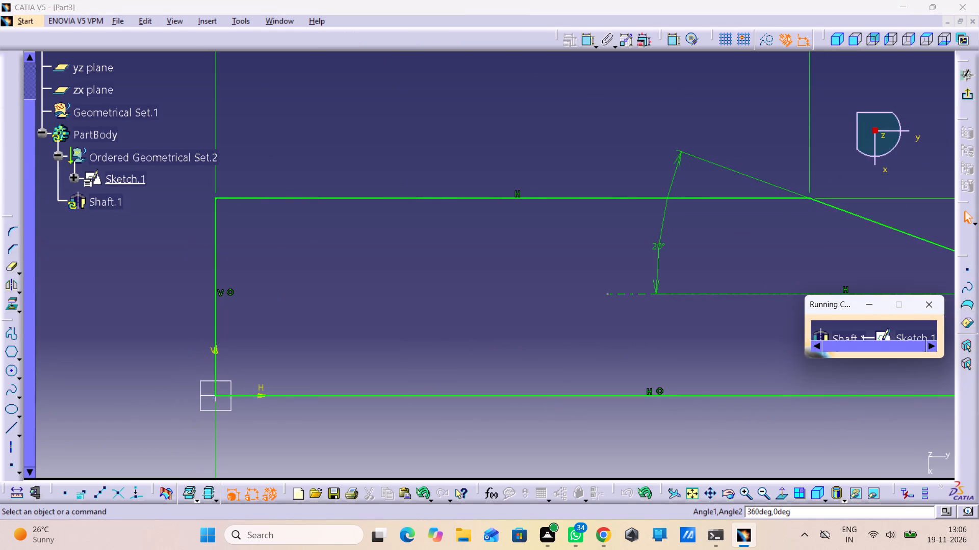
{"action": "left_click", "coordinate": [926, 308]}
{"action": "middle_click_drag", "start_coordinate": [830, 358], "coordinate": [842, 418]}
{"action": "right_click", "coordinate": [830, 358]}
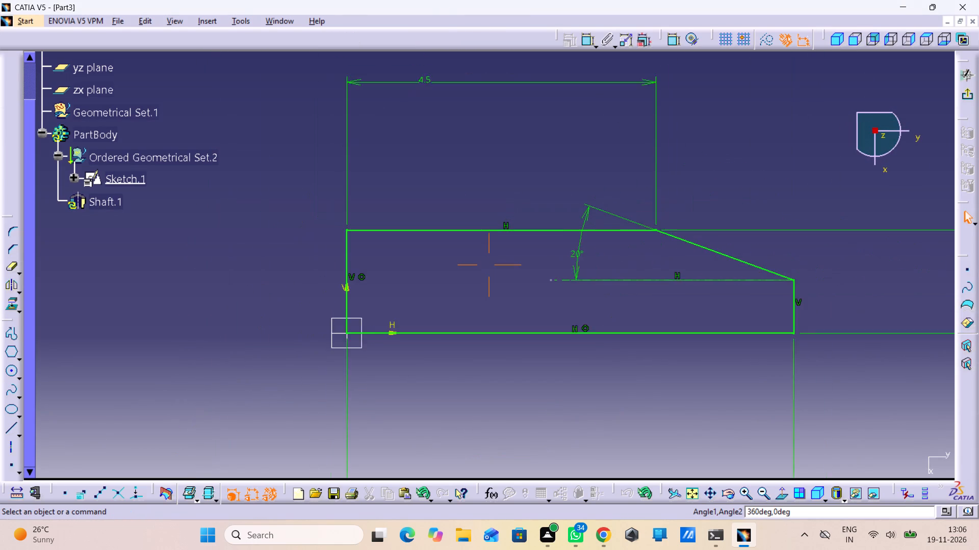
{"action": "middle_click_drag", "start_coordinate": [842, 418], "coordinate": [842, 421]}
{"action": "left_click", "coordinate": [967, 90]}
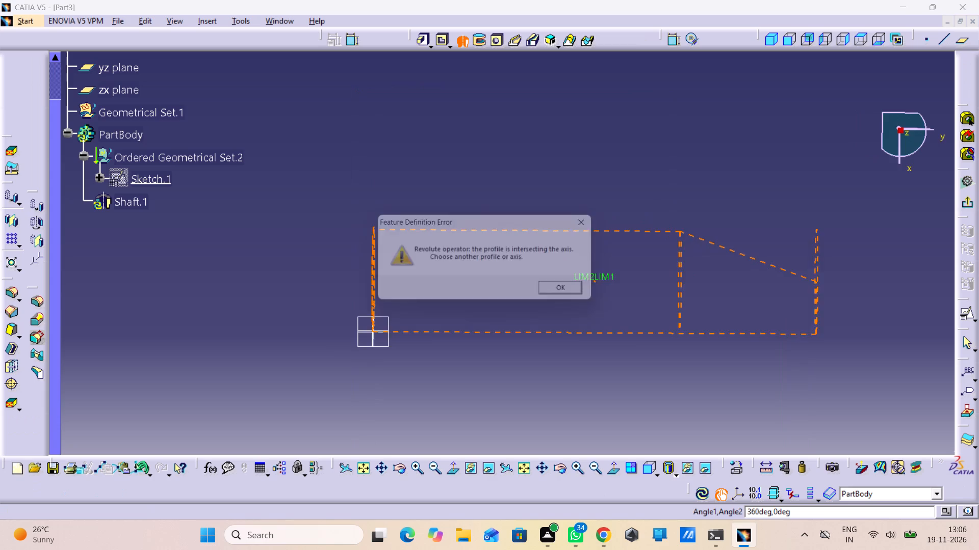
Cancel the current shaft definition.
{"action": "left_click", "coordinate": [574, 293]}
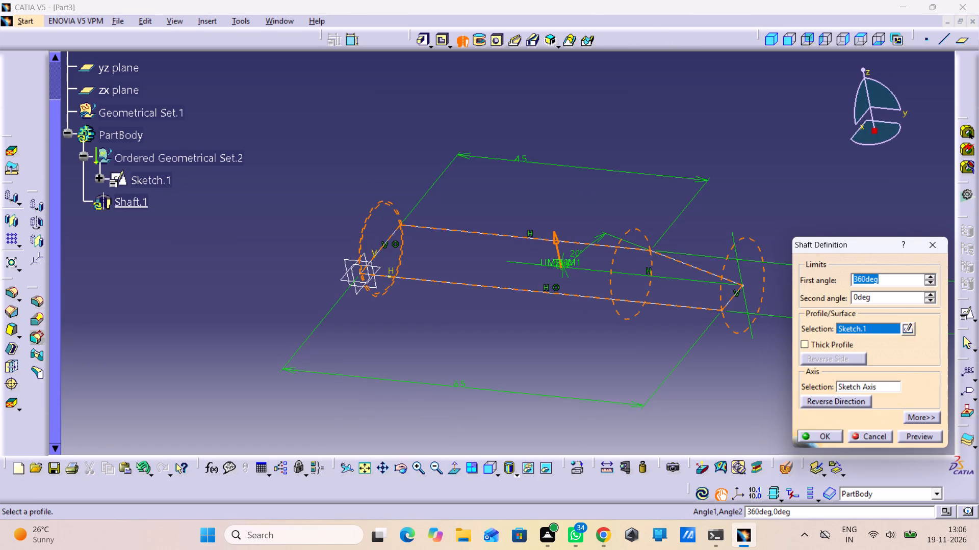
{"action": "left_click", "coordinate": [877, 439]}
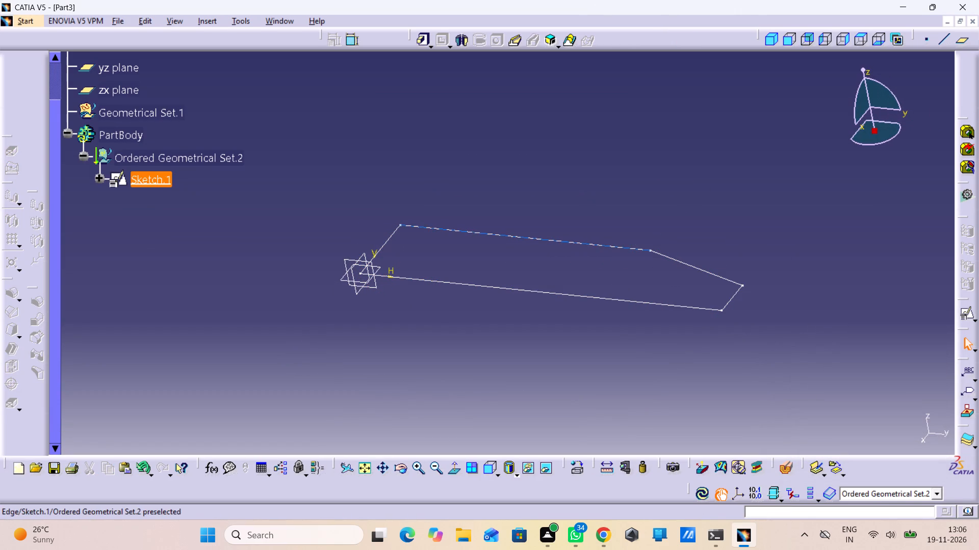
Start a new 360-degree Shaft using the flange profile sketch Sketch.1 as its profile.
{"action": "left_click", "coordinate": [458, 40]}
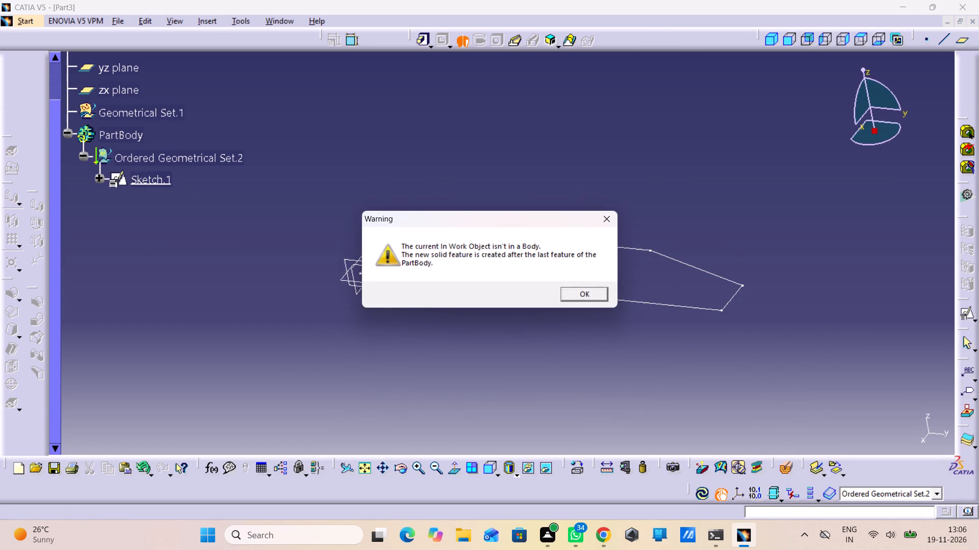
{"action": "left_click", "coordinate": [577, 292]}
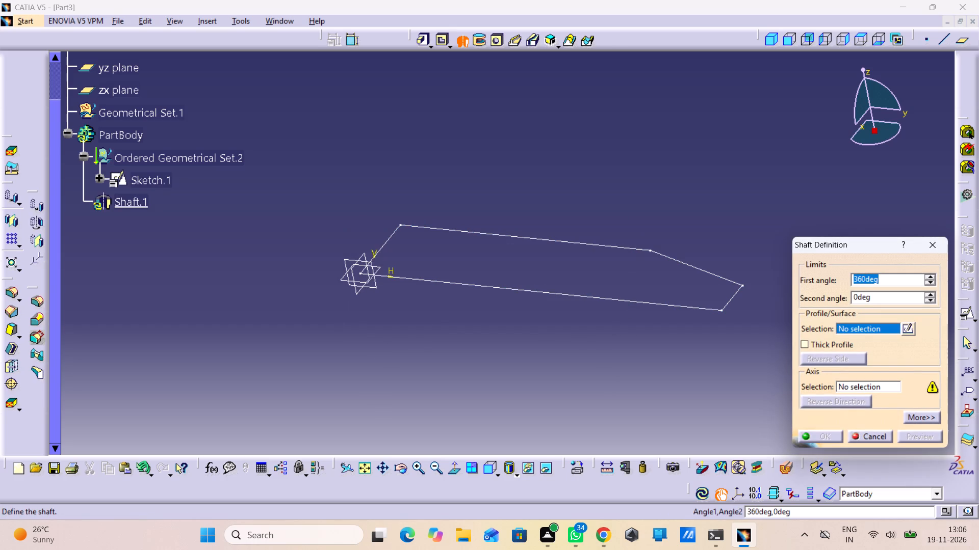
{"action": "right_click", "coordinate": [978, 549]}
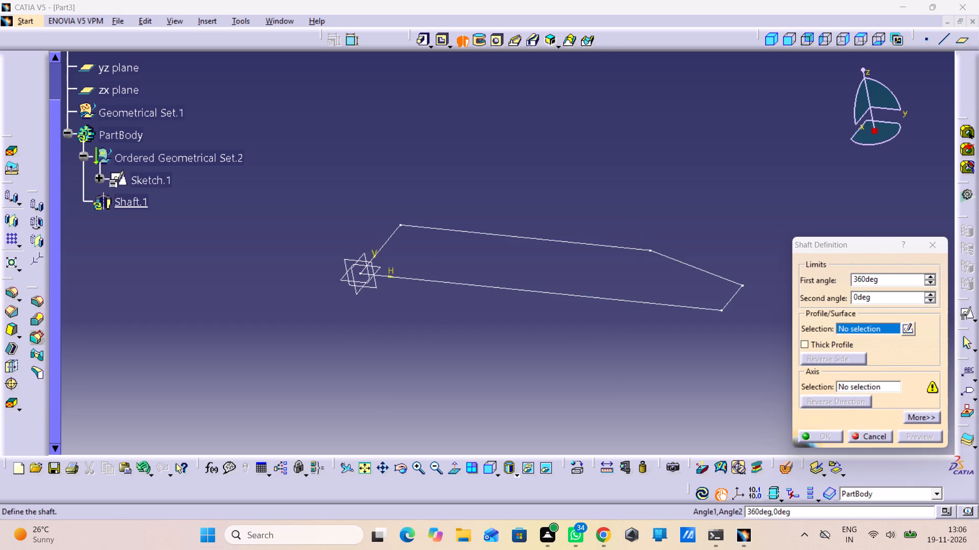
{"action": "scroll", "coordinate": [0, 480], "scroll_direction": "up", "scroll_amount": 3}
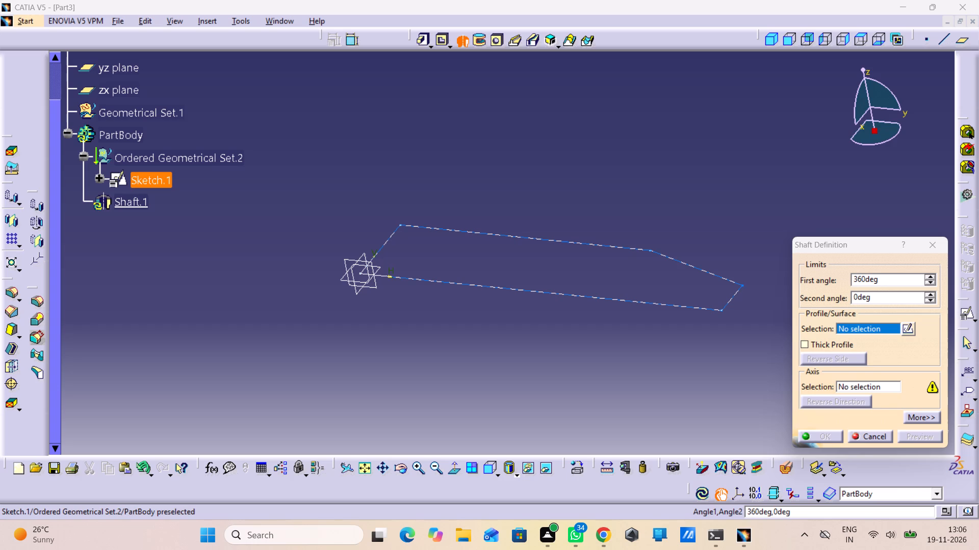
{"action": "left_click", "coordinate": [387, 275]}
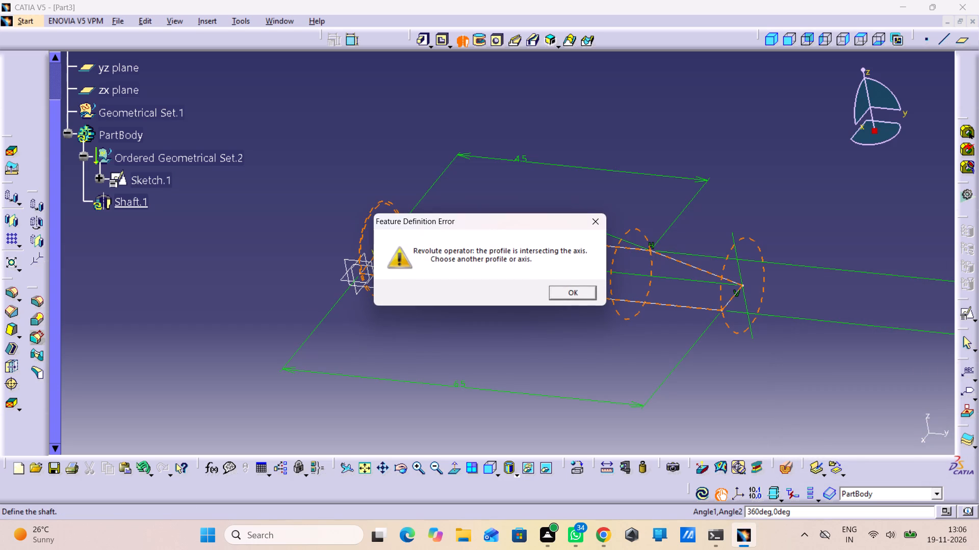
{"action": "left_click", "coordinate": [576, 287]}
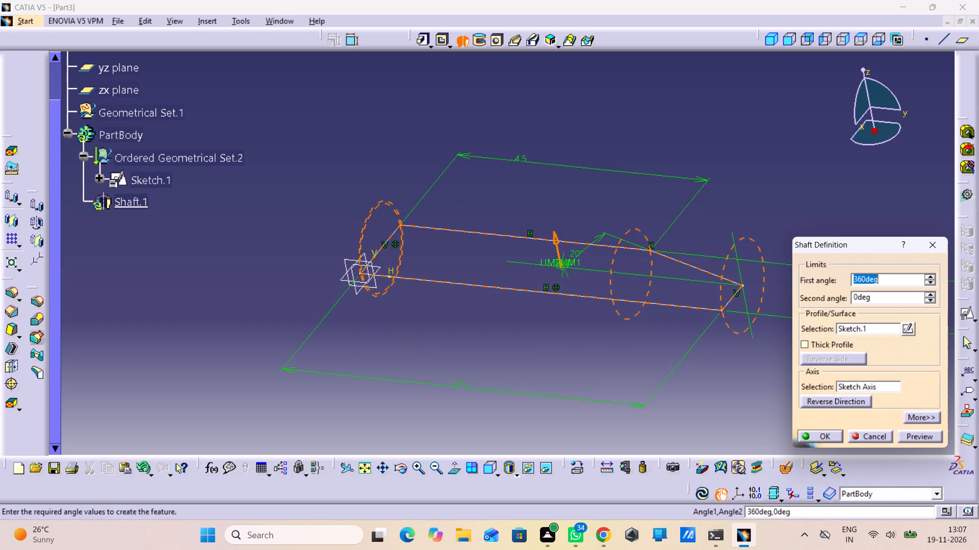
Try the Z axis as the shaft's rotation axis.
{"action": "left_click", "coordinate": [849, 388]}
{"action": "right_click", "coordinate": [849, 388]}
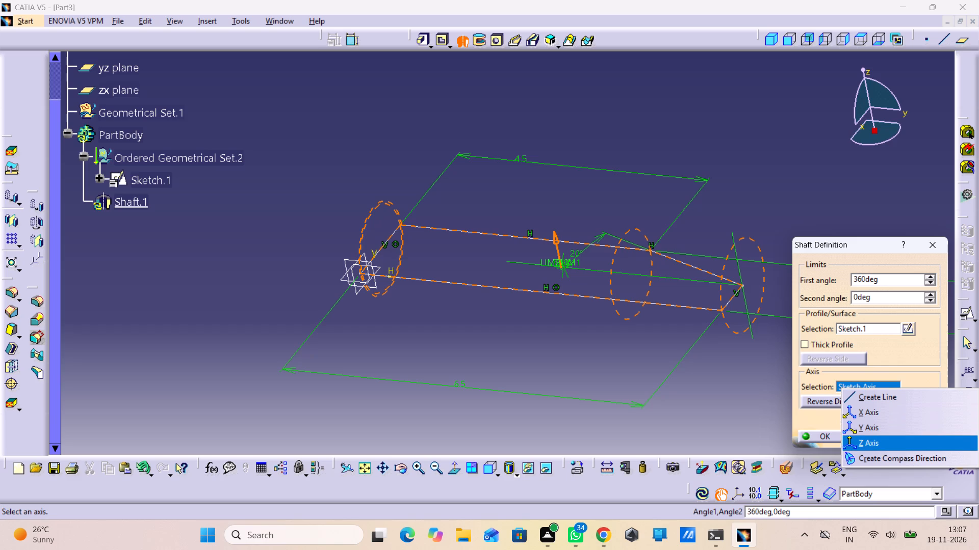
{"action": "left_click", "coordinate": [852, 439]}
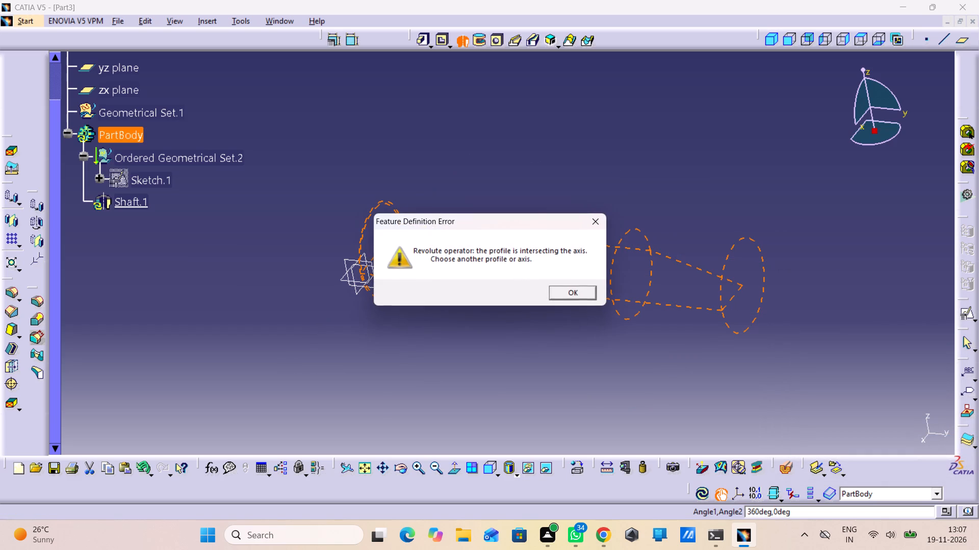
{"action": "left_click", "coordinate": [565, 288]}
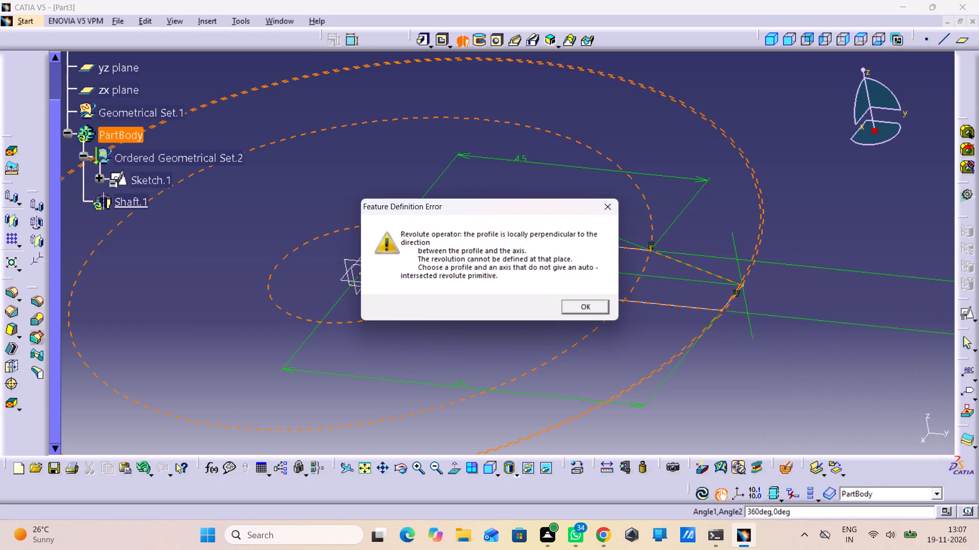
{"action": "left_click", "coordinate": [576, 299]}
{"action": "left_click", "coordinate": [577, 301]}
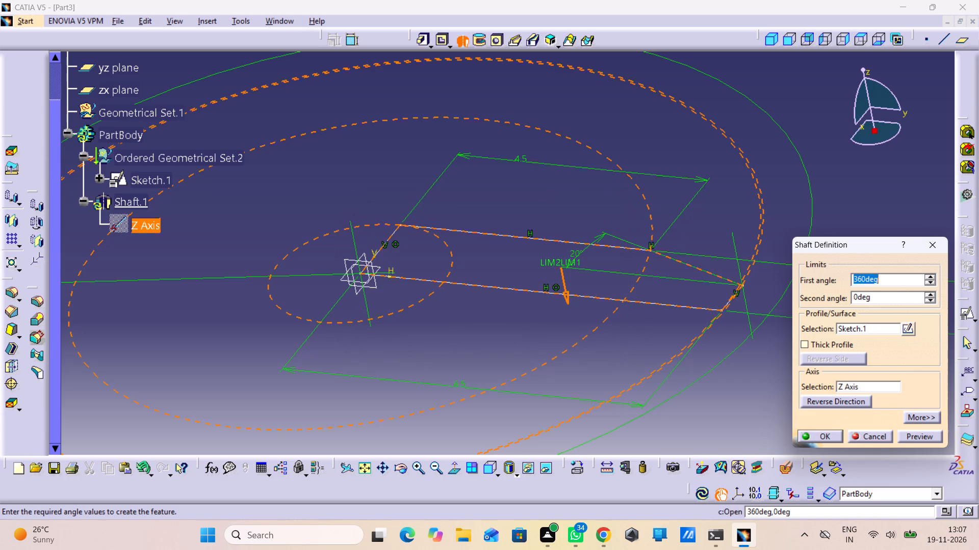
Set the X axis as the shaft's rotation axis and create the 360-degree flange solid.
{"action": "right_click_drag", "start_coordinate": [419, 1], "coordinate": [535, 47]}
{"action": "left_click", "coordinate": [0, 0]}
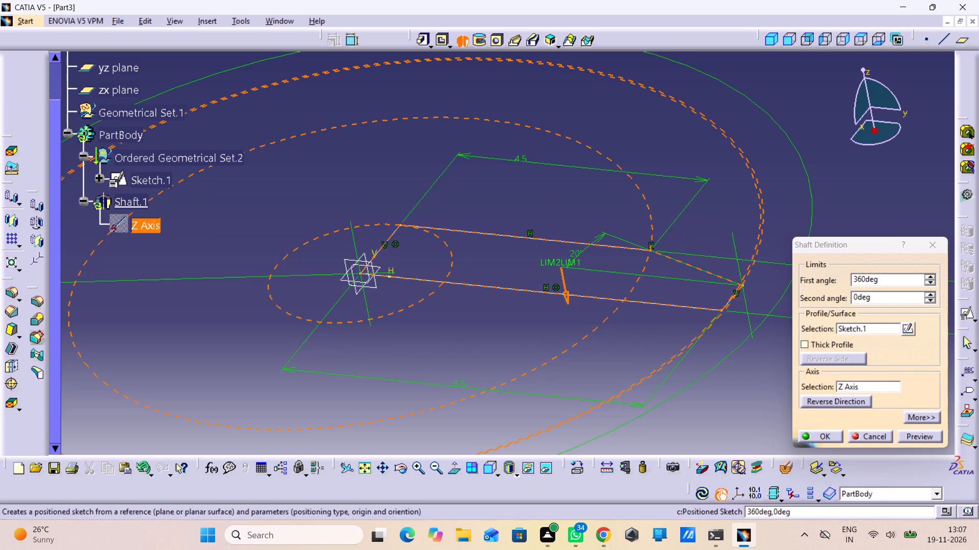
{"action": "right_click", "coordinate": [868, 382]}
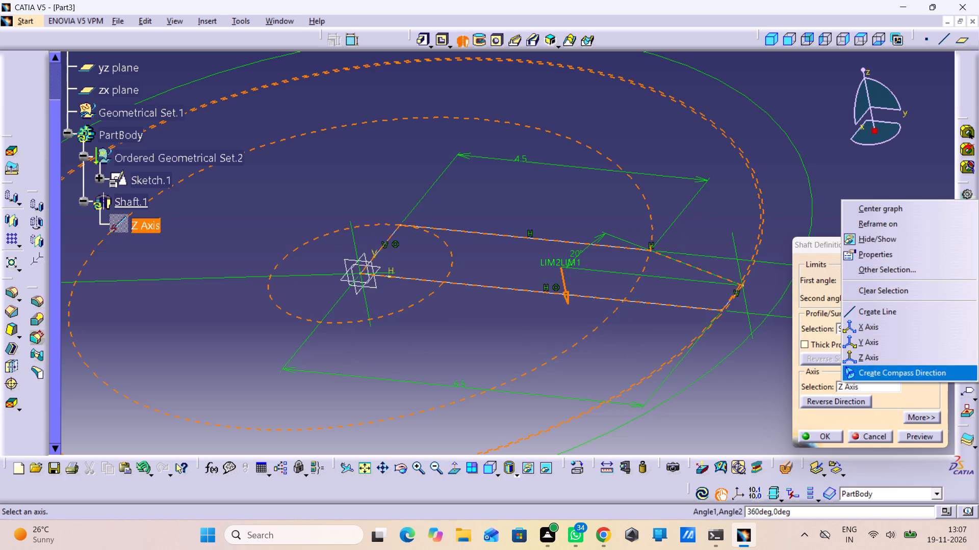
{"action": "left_click", "coordinate": [870, 331]}
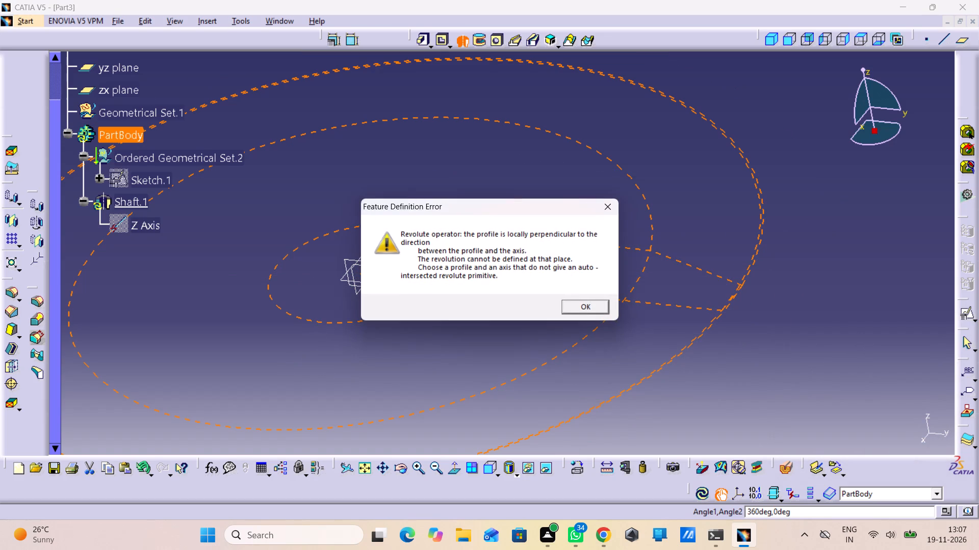
{"action": "left_click", "coordinate": [581, 308]}
{"action": "middle_click_drag", "start_coordinate": [506, 313], "coordinate": [532, 396]}
{"action": "right_click", "coordinate": [506, 313]}
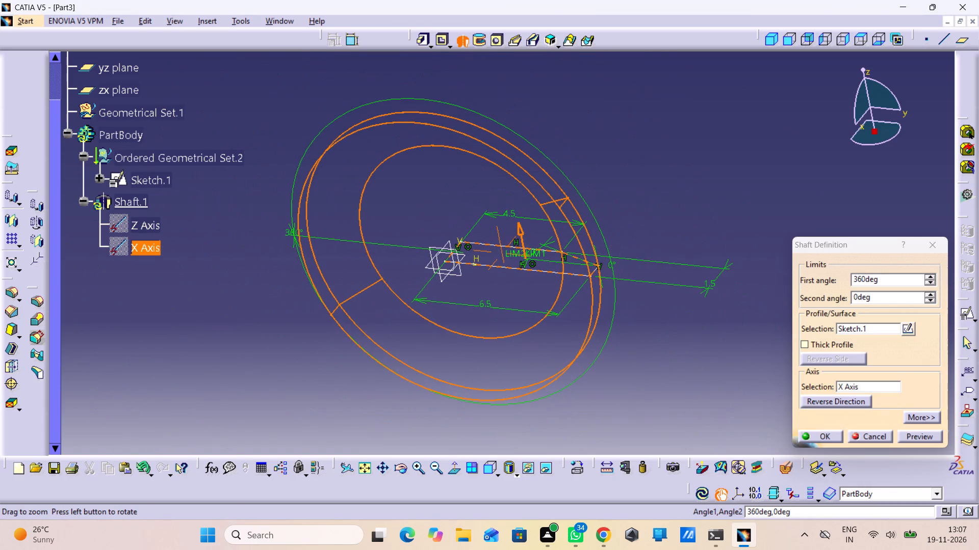
{"action": "left_click", "coordinate": [823, 434]}
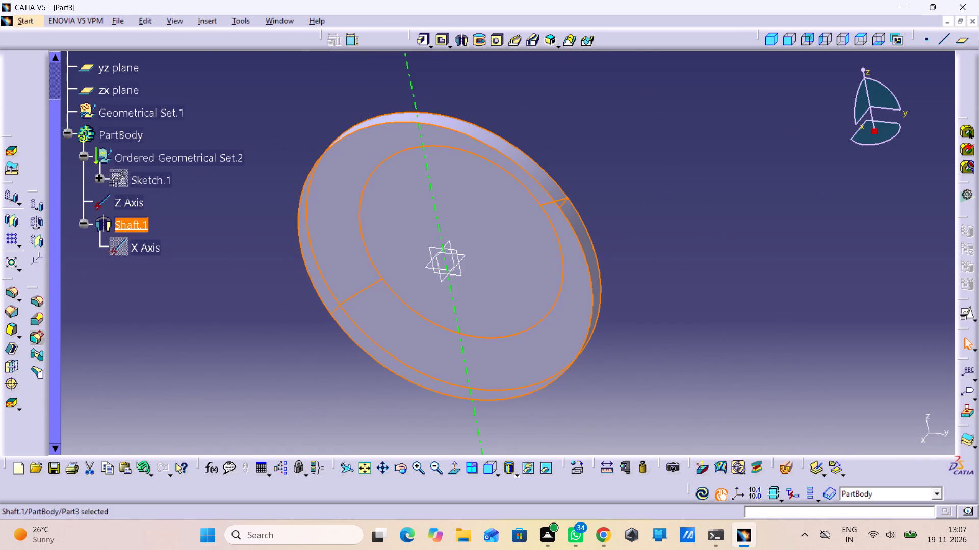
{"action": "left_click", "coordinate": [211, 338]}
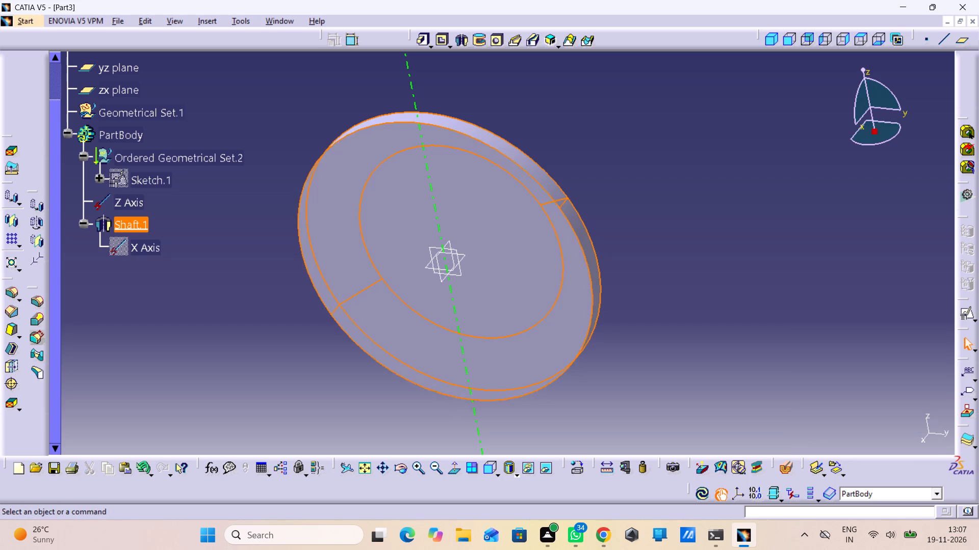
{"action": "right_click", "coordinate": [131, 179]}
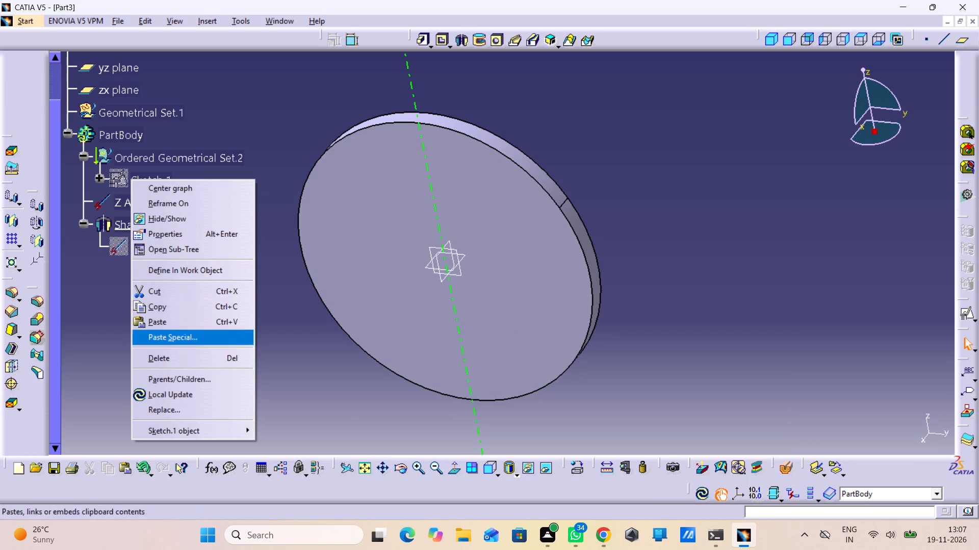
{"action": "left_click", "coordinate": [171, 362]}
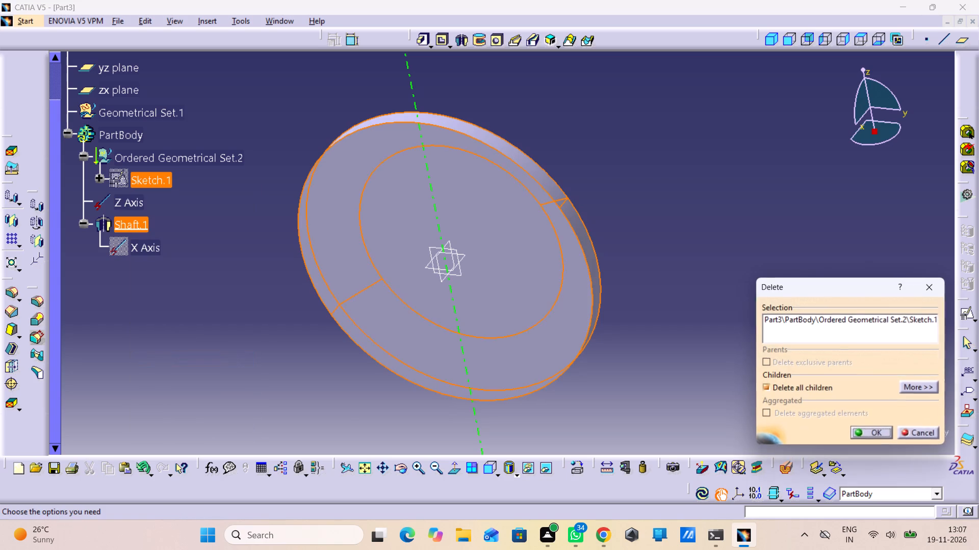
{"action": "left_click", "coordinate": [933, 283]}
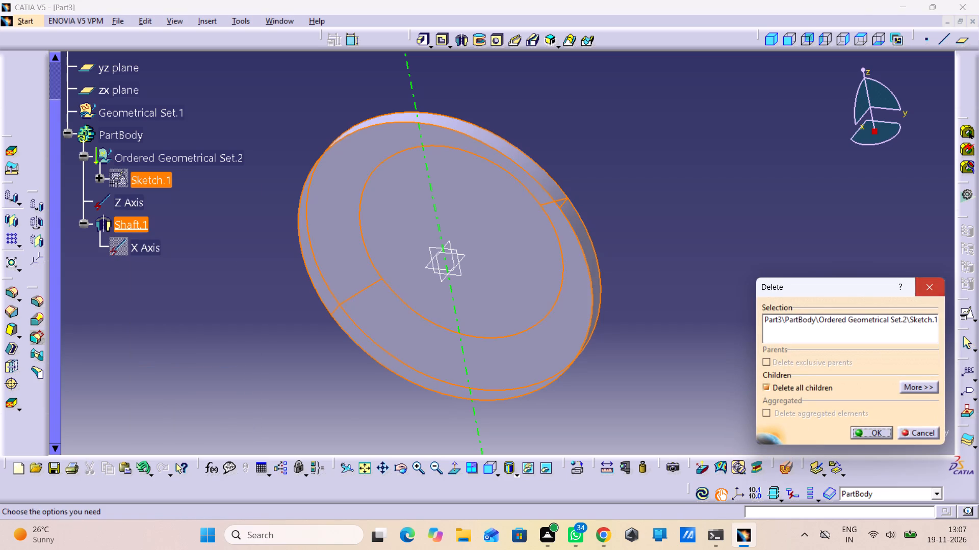
Delete the leftover Z Axis line from the PartBody.
{"action": "left_click", "coordinate": [196, 231]}
{"action": "right_click", "coordinate": [128, 199]}
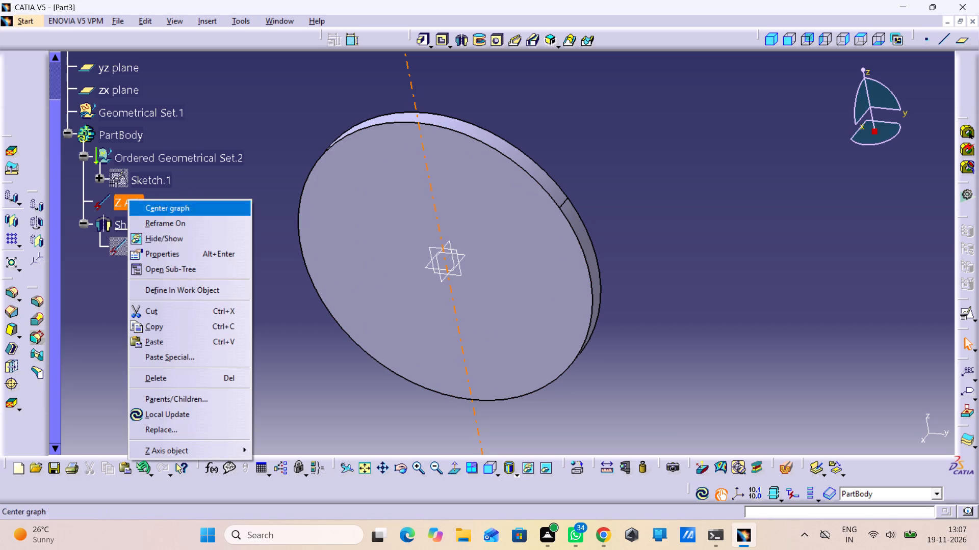
{"action": "left_click", "coordinate": [194, 375]}
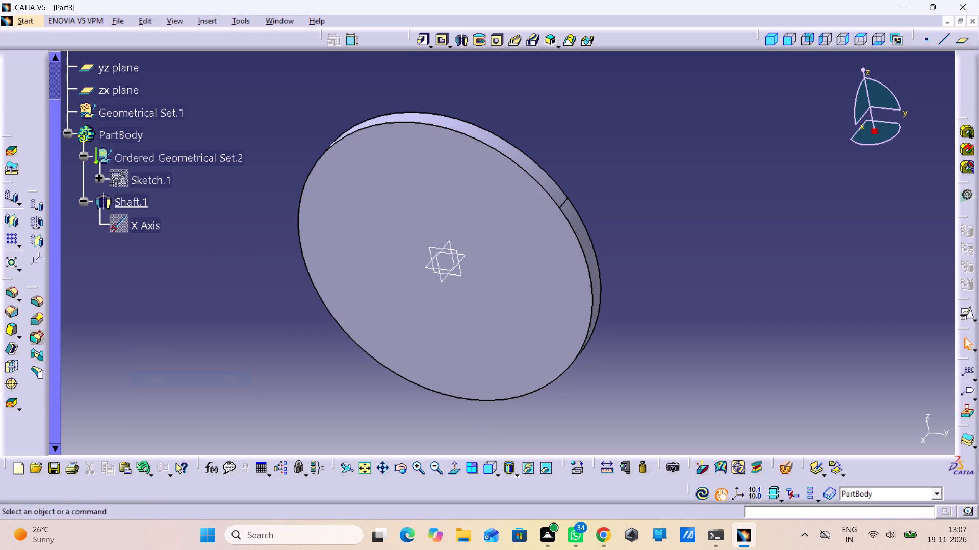
Create a positioned sketch on the flange's flat circular face inside the sloped rim, with Swap and Reverse V applied.
{"action": "middle_click_drag", "start_coordinate": [278, 251], "coordinate": [212, 381]}
{"action": "right_click_drag", "start_coordinate": [278, 251], "coordinate": [217, 377]}
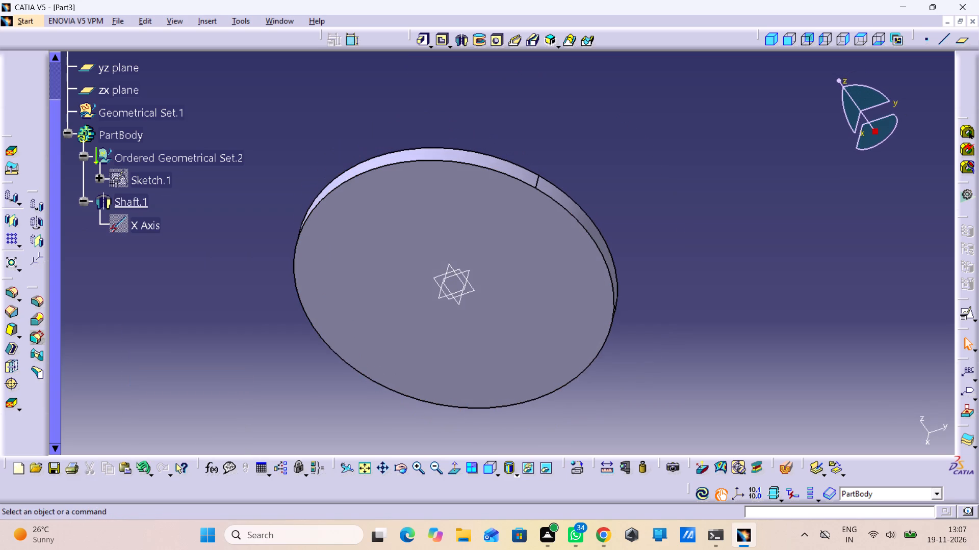
{"action": "middle_click_drag", "start_coordinate": [434, 109], "coordinate": [437, 331]}
{"action": "right_click_drag", "start_coordinate": [434, 109], "coordinate": [437, 331]}
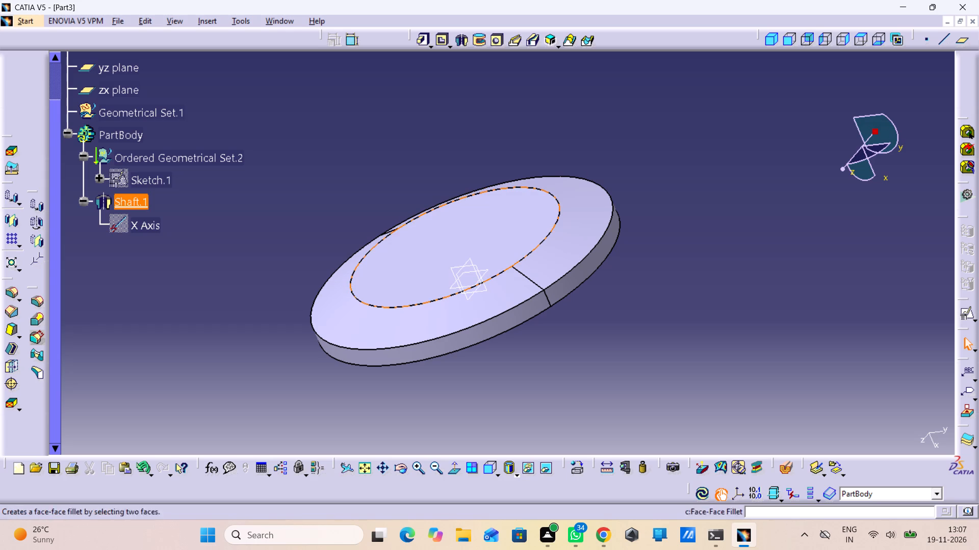
{"action": "left_click_drag", "start_coordinate": [416, 267], "coordinate": [414, 273]}
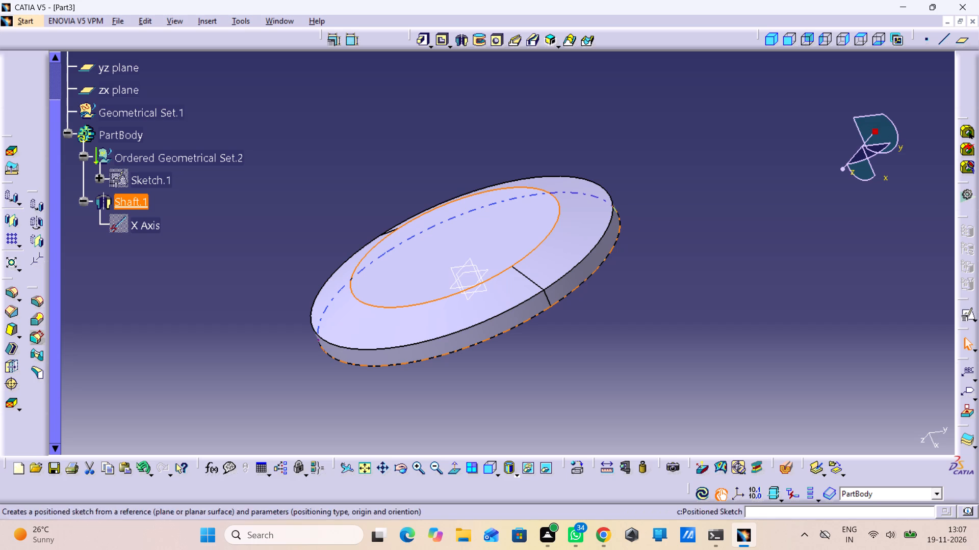
{"action": "left_click", "coordinate": [974, 312]}
{"action": "left_click", "coordinate": [963, 325]}
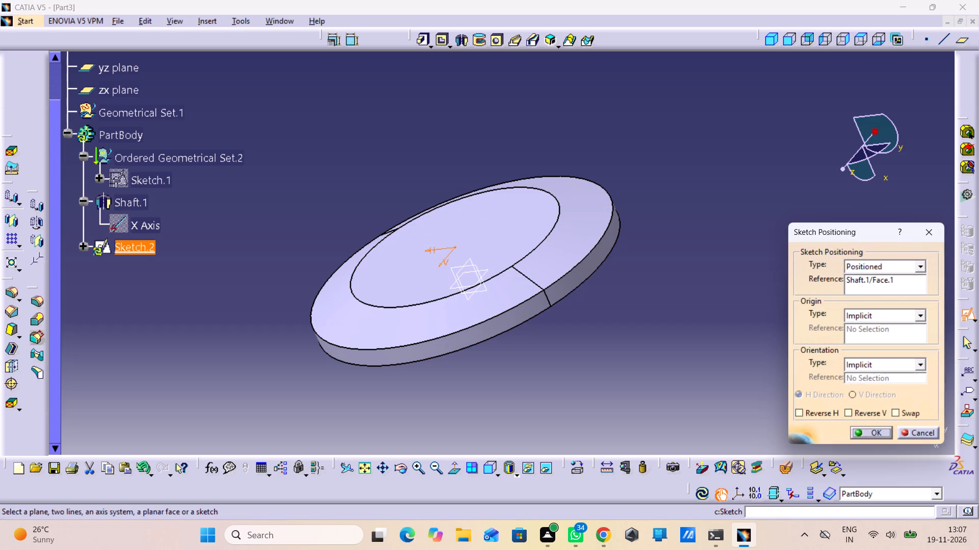
{"action": "left_click", "coordinate": [907, 409]}
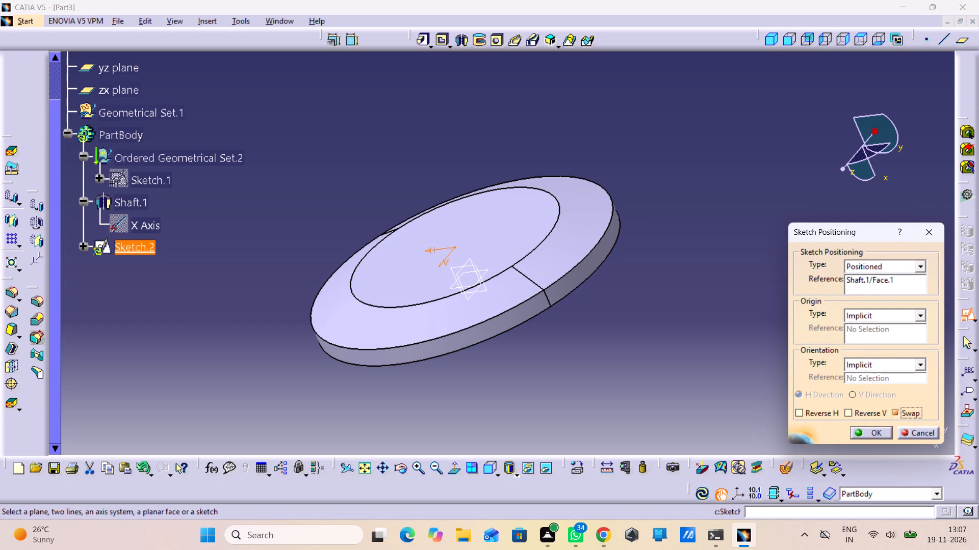
{"action": "left_click", "coordinate": [858, 413]}
{"action": "left_click", "coordinate": [855, 430]}
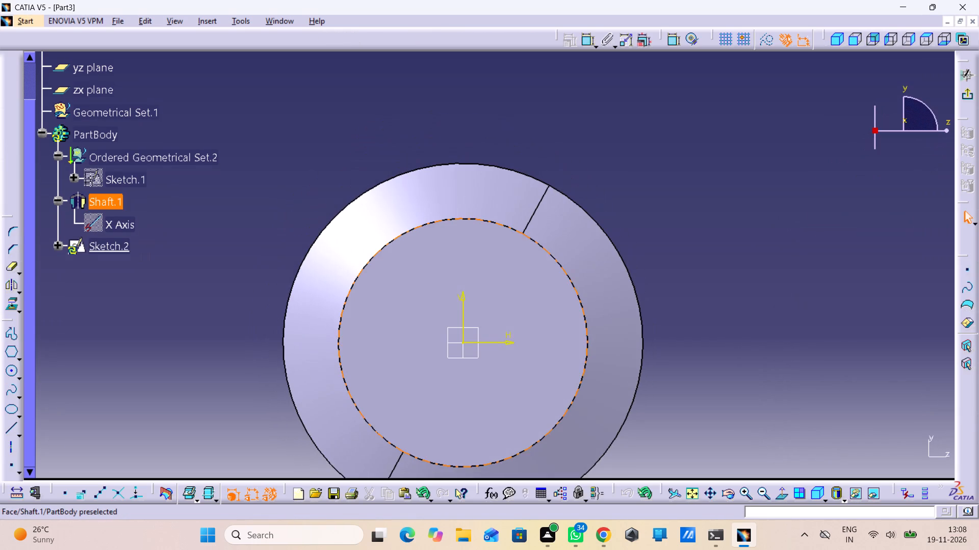
Draw a hexagon centred on the sketch origin, about 6.6 mm across flats, with horizontal upper and lower edges.
{"action": "left_click", "coordinate": [8, 352]}
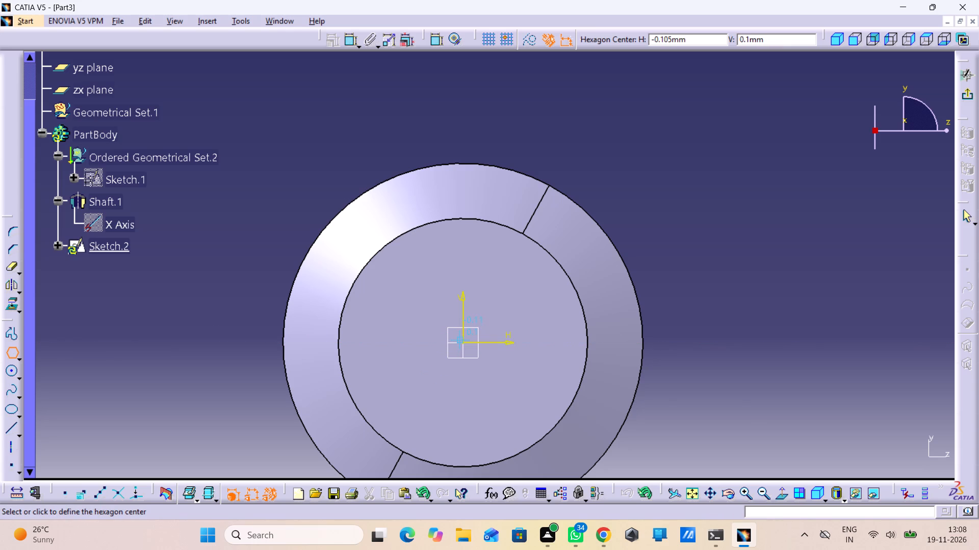
{"action": "left_click", "coordinate": [461, 341]}
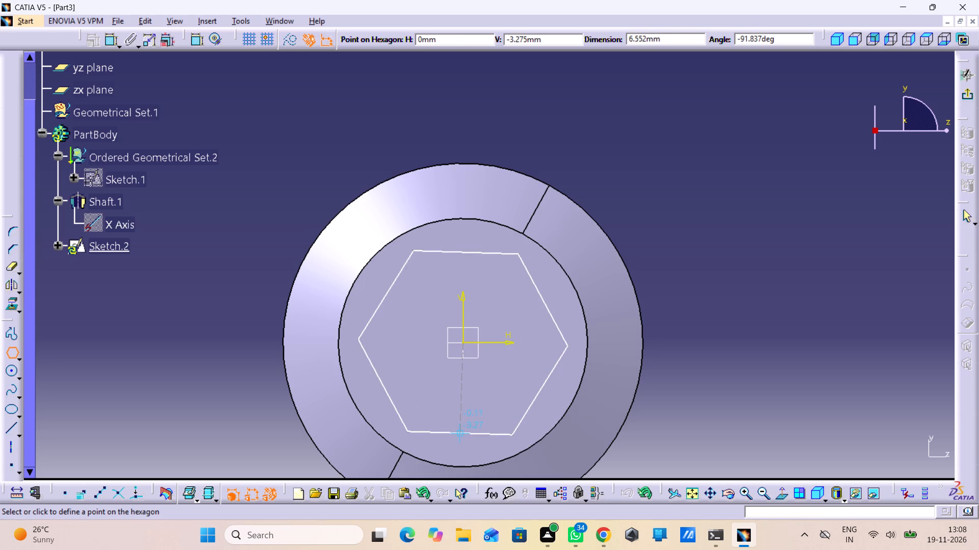
{"action": "left_click", "coordinate": [463, 434]}
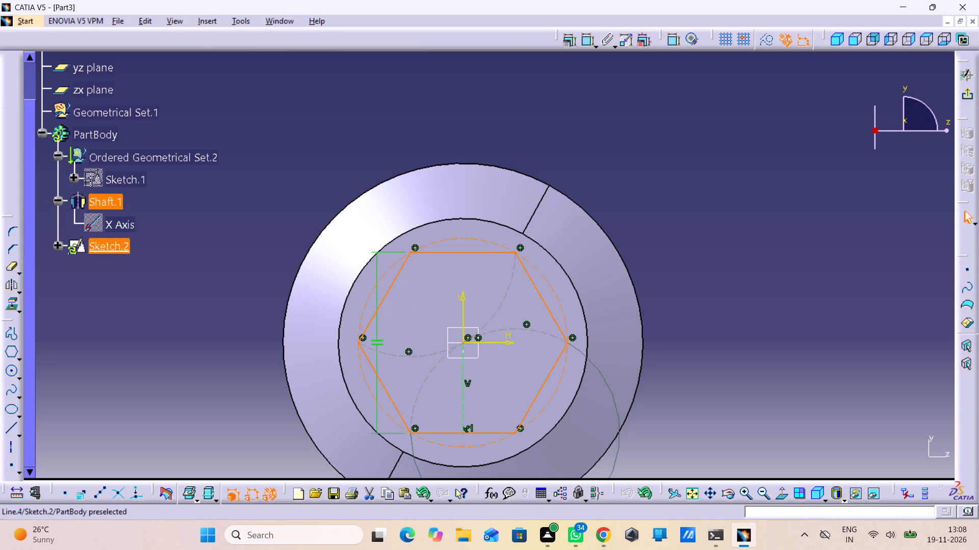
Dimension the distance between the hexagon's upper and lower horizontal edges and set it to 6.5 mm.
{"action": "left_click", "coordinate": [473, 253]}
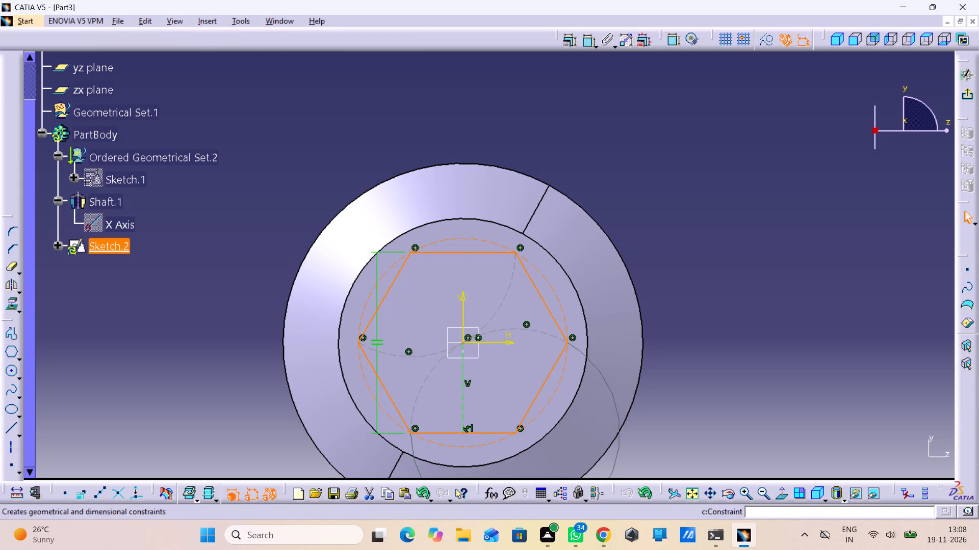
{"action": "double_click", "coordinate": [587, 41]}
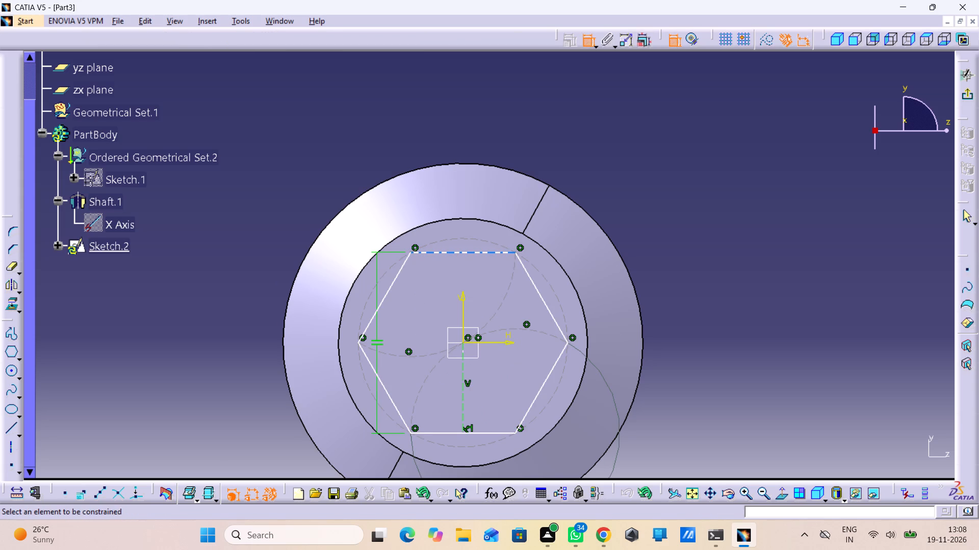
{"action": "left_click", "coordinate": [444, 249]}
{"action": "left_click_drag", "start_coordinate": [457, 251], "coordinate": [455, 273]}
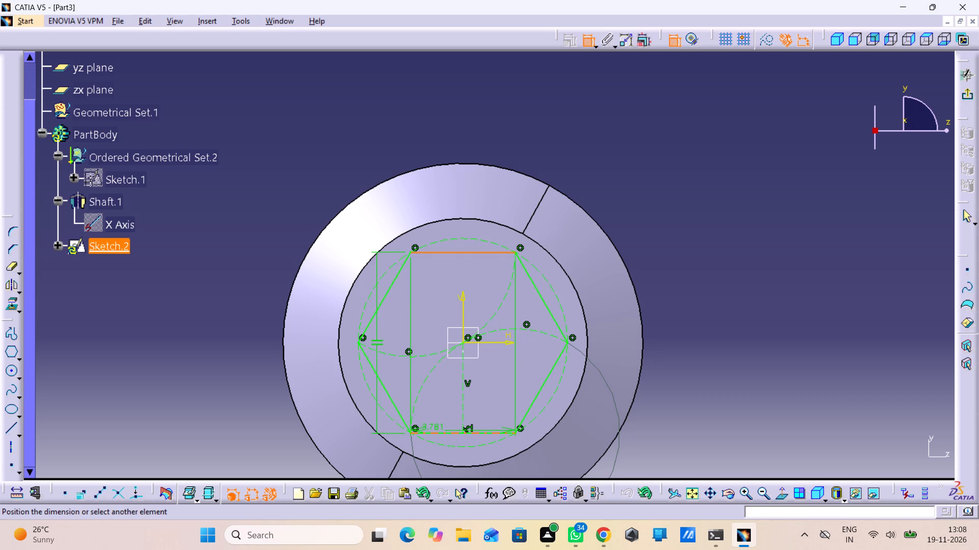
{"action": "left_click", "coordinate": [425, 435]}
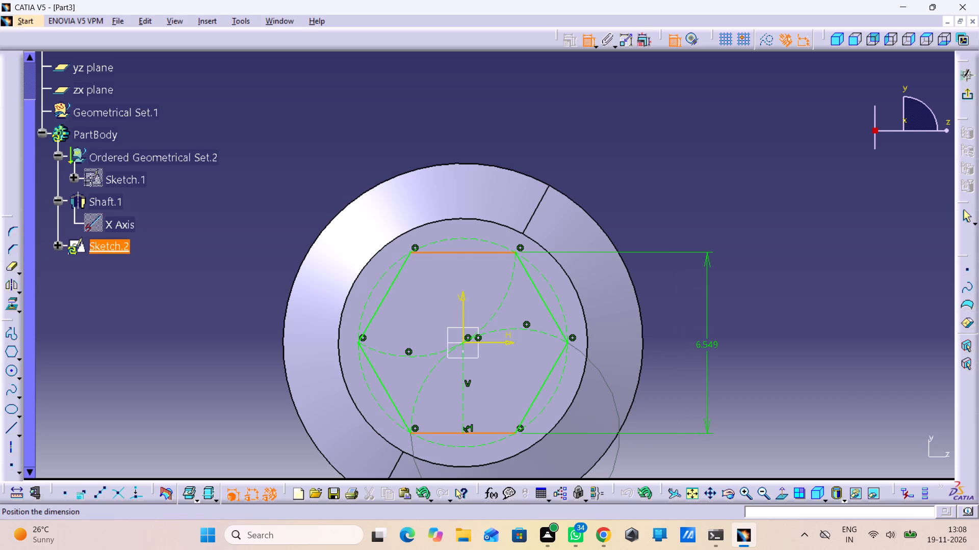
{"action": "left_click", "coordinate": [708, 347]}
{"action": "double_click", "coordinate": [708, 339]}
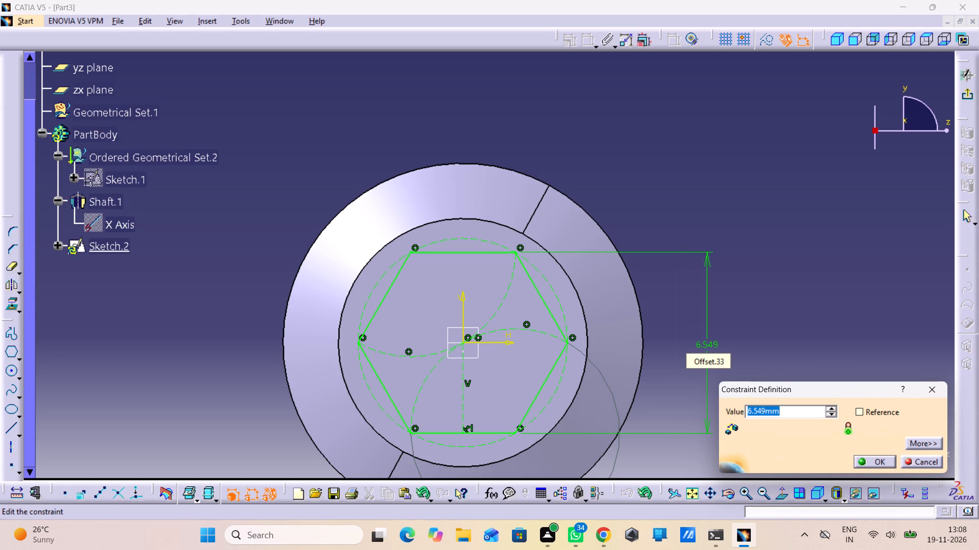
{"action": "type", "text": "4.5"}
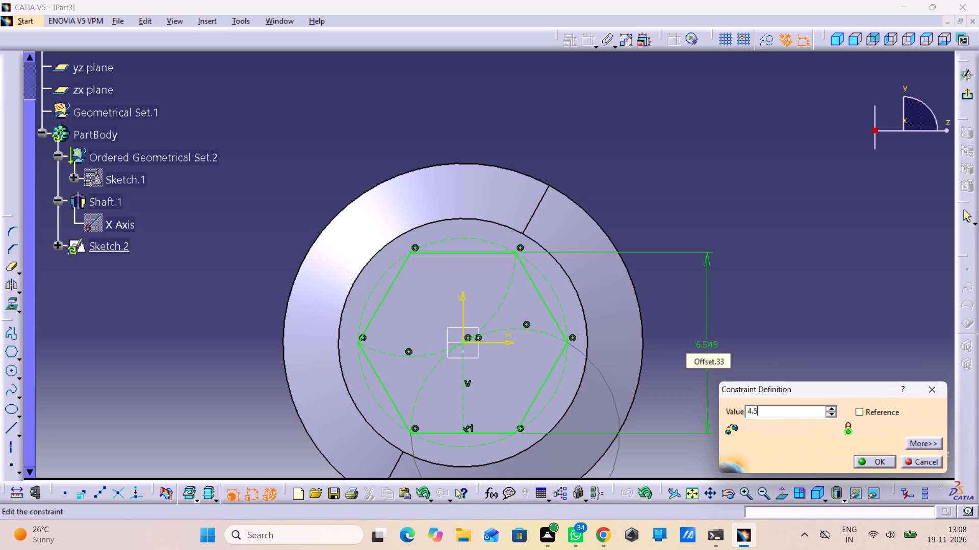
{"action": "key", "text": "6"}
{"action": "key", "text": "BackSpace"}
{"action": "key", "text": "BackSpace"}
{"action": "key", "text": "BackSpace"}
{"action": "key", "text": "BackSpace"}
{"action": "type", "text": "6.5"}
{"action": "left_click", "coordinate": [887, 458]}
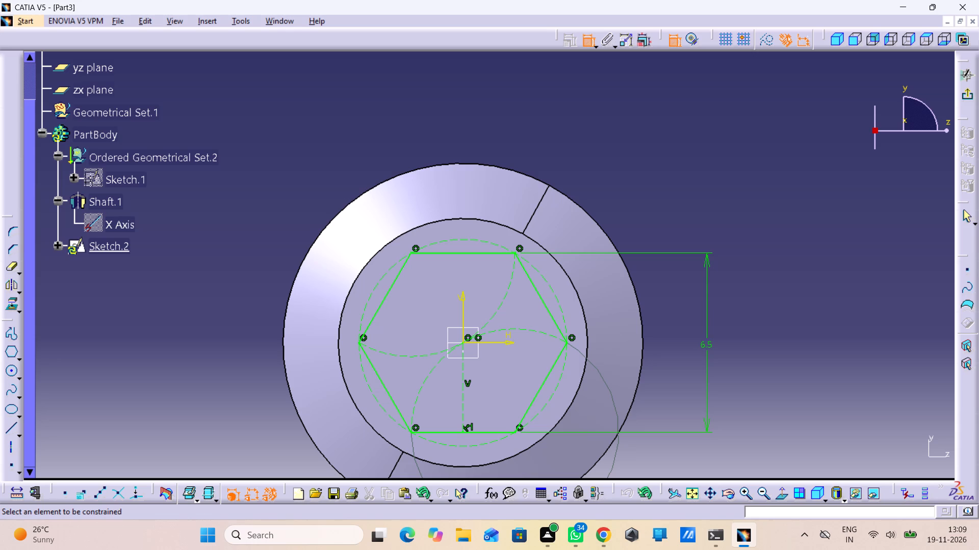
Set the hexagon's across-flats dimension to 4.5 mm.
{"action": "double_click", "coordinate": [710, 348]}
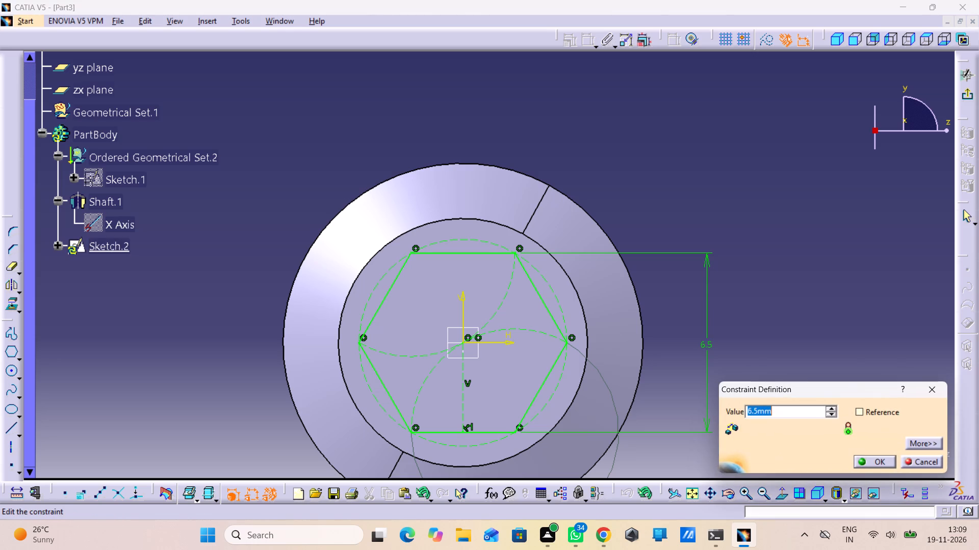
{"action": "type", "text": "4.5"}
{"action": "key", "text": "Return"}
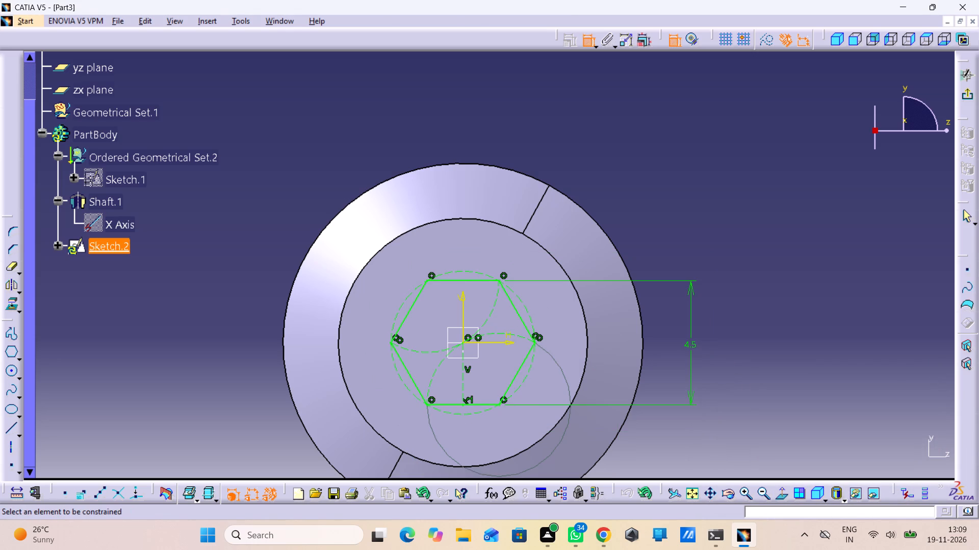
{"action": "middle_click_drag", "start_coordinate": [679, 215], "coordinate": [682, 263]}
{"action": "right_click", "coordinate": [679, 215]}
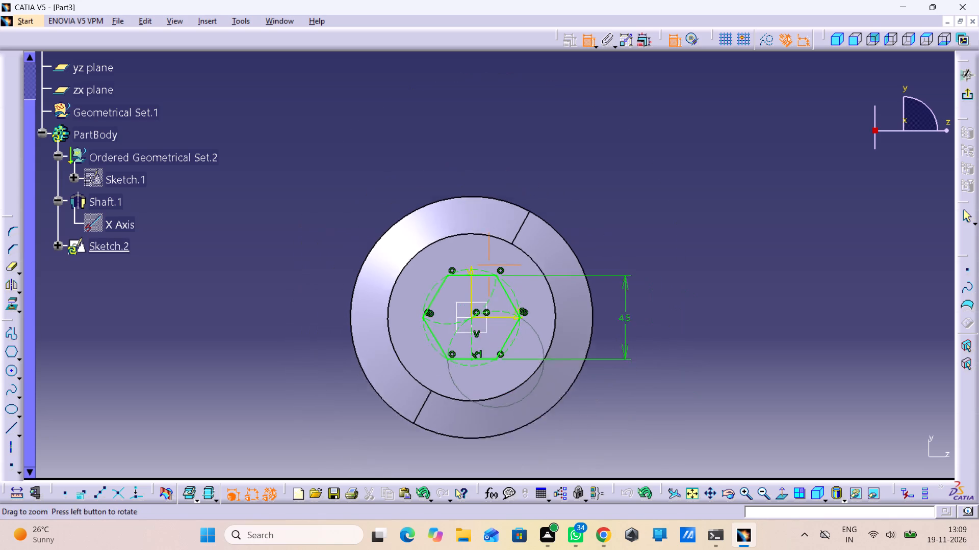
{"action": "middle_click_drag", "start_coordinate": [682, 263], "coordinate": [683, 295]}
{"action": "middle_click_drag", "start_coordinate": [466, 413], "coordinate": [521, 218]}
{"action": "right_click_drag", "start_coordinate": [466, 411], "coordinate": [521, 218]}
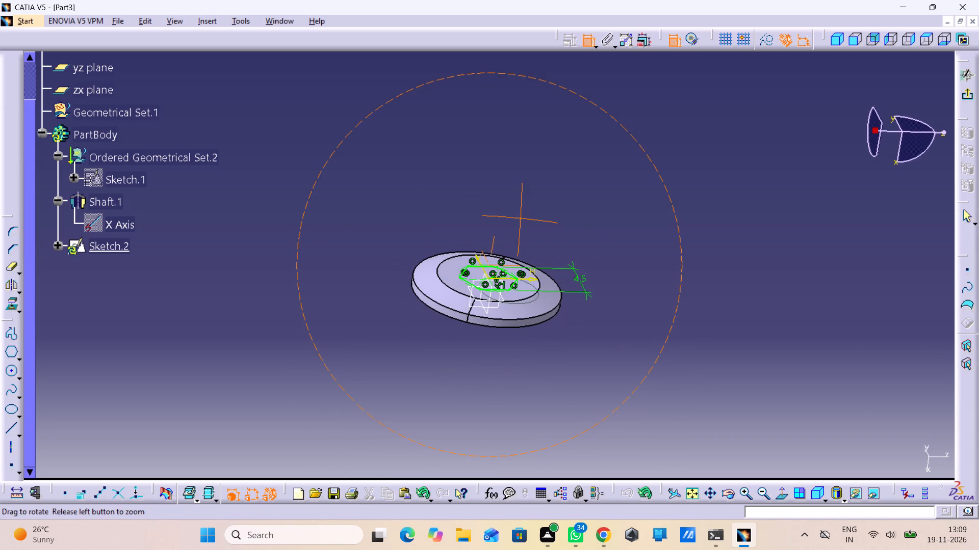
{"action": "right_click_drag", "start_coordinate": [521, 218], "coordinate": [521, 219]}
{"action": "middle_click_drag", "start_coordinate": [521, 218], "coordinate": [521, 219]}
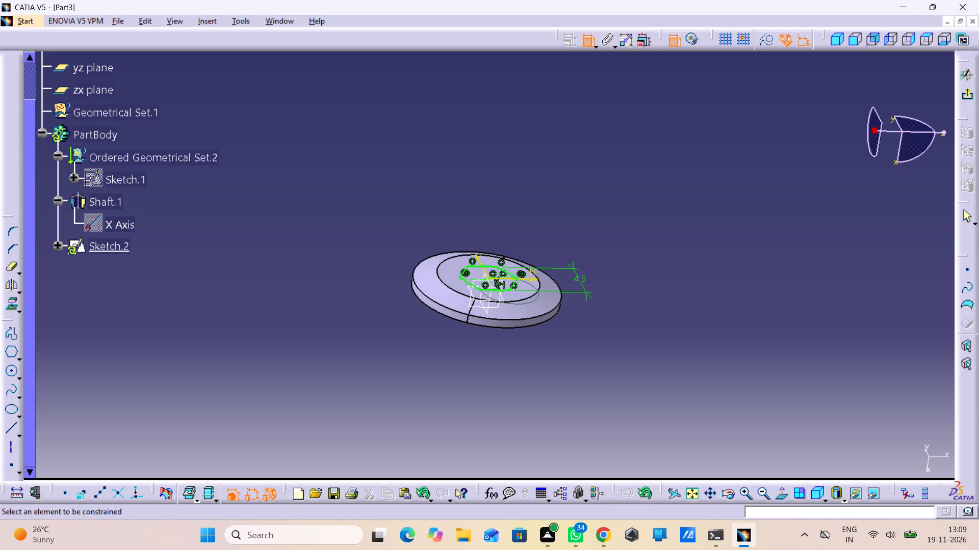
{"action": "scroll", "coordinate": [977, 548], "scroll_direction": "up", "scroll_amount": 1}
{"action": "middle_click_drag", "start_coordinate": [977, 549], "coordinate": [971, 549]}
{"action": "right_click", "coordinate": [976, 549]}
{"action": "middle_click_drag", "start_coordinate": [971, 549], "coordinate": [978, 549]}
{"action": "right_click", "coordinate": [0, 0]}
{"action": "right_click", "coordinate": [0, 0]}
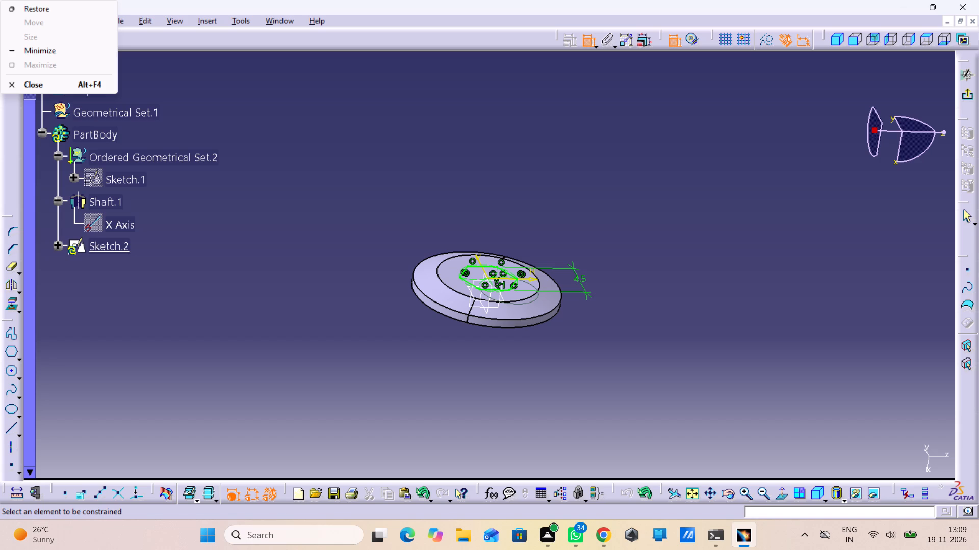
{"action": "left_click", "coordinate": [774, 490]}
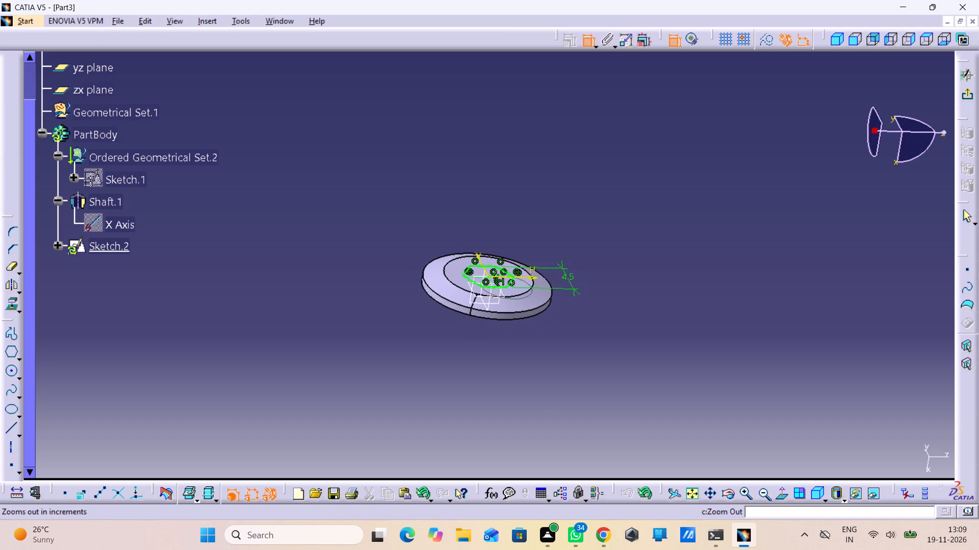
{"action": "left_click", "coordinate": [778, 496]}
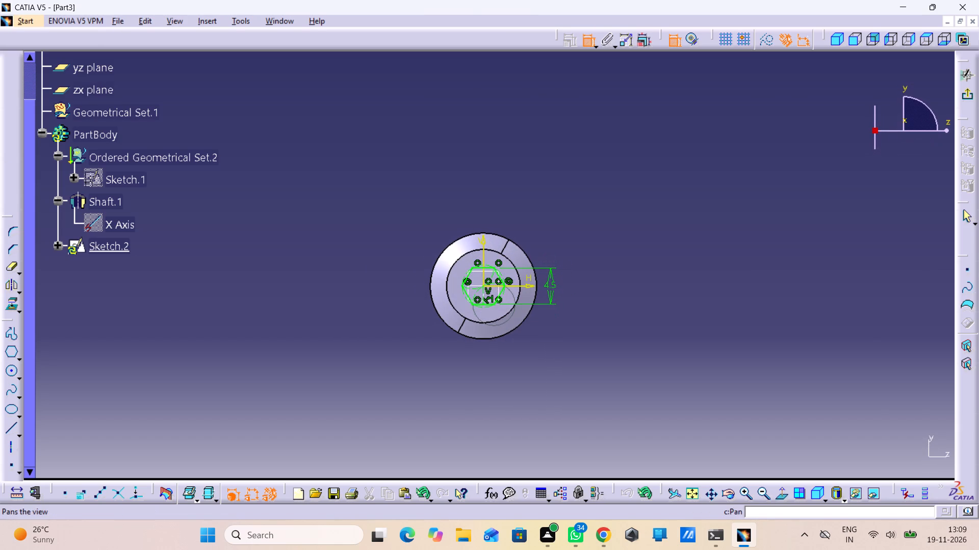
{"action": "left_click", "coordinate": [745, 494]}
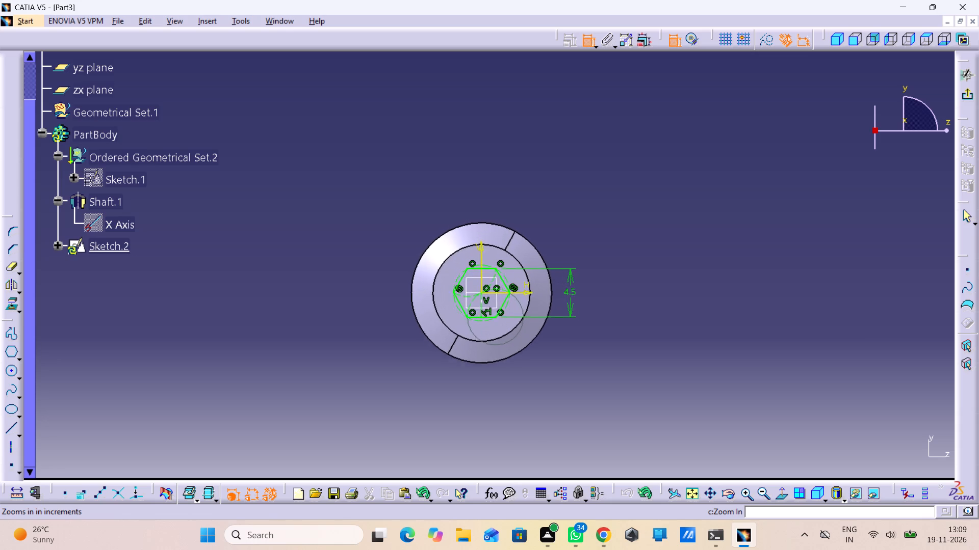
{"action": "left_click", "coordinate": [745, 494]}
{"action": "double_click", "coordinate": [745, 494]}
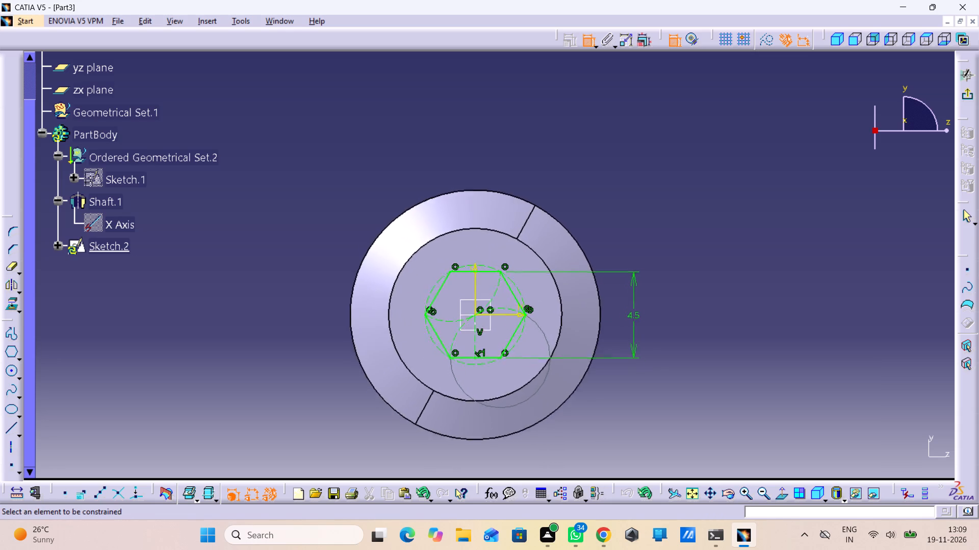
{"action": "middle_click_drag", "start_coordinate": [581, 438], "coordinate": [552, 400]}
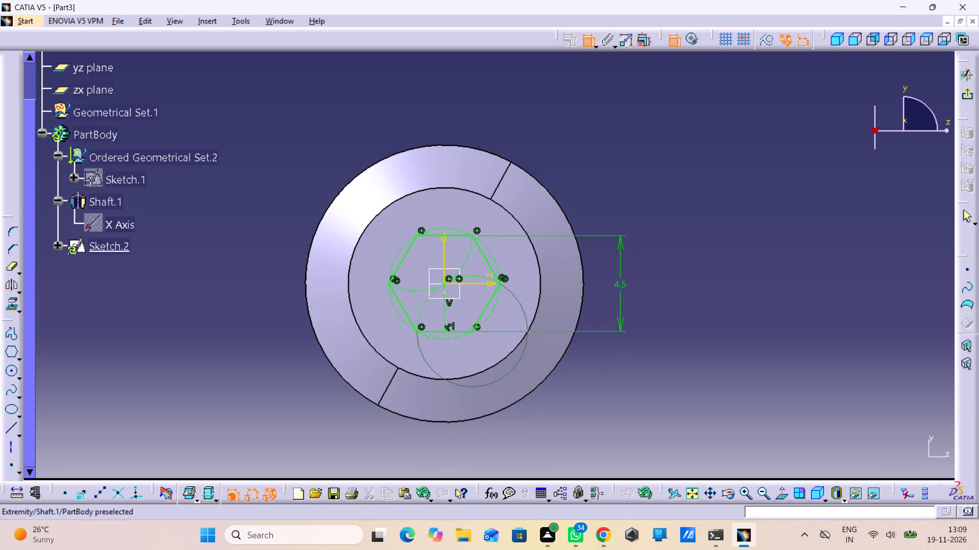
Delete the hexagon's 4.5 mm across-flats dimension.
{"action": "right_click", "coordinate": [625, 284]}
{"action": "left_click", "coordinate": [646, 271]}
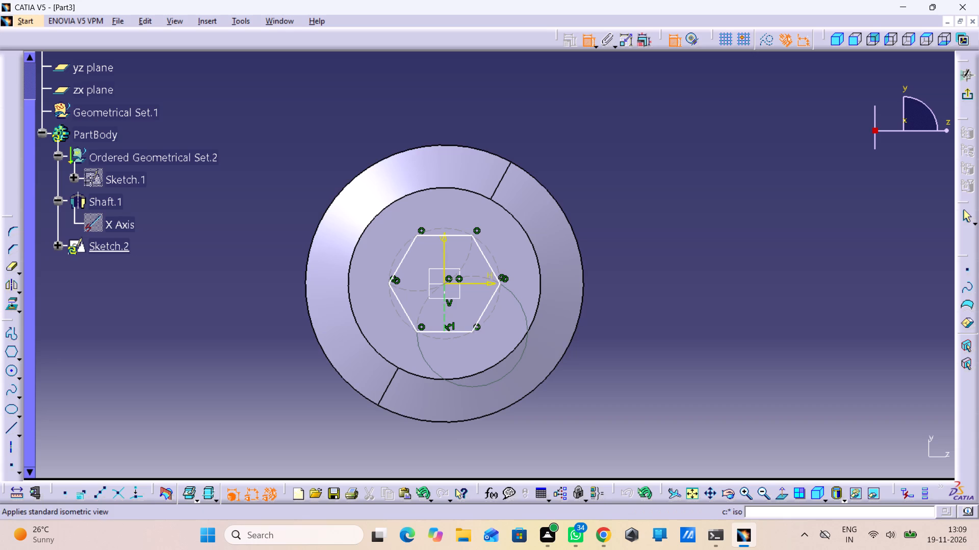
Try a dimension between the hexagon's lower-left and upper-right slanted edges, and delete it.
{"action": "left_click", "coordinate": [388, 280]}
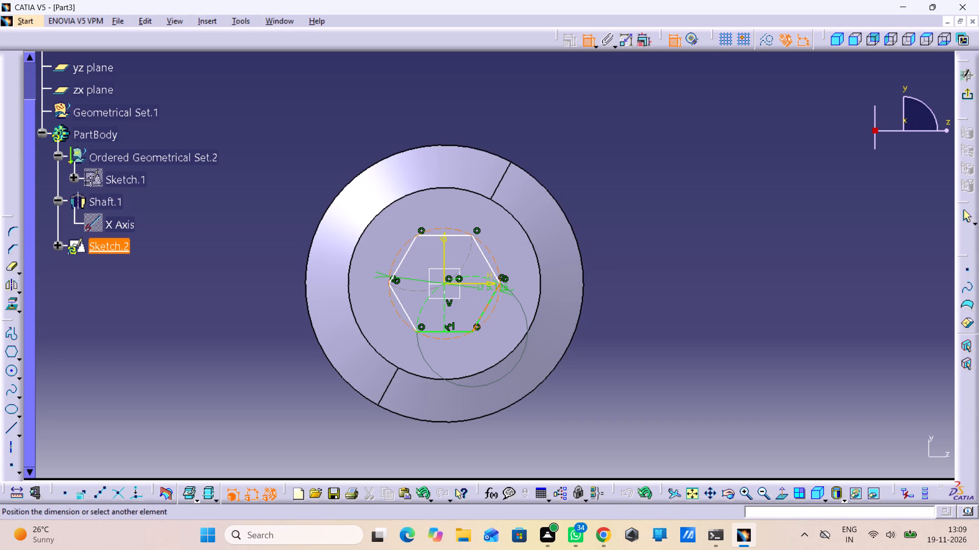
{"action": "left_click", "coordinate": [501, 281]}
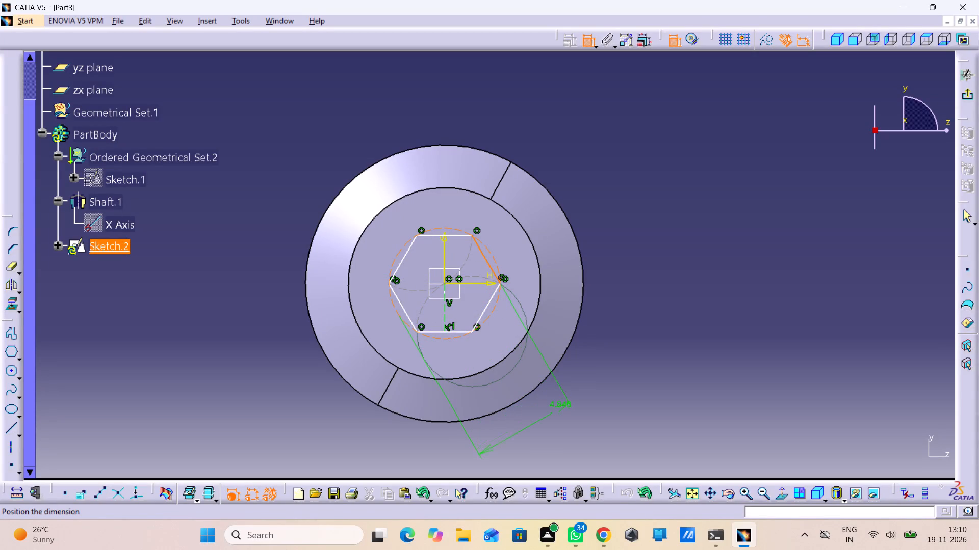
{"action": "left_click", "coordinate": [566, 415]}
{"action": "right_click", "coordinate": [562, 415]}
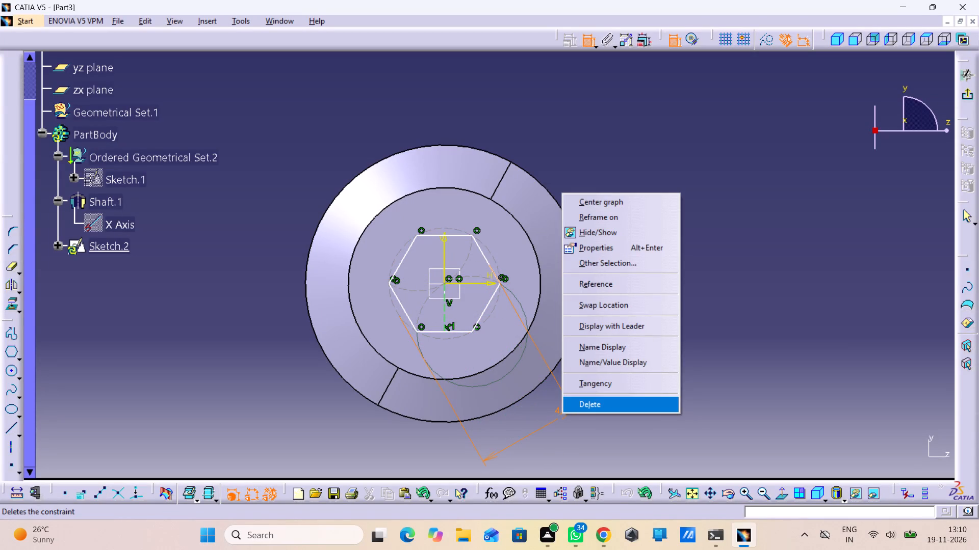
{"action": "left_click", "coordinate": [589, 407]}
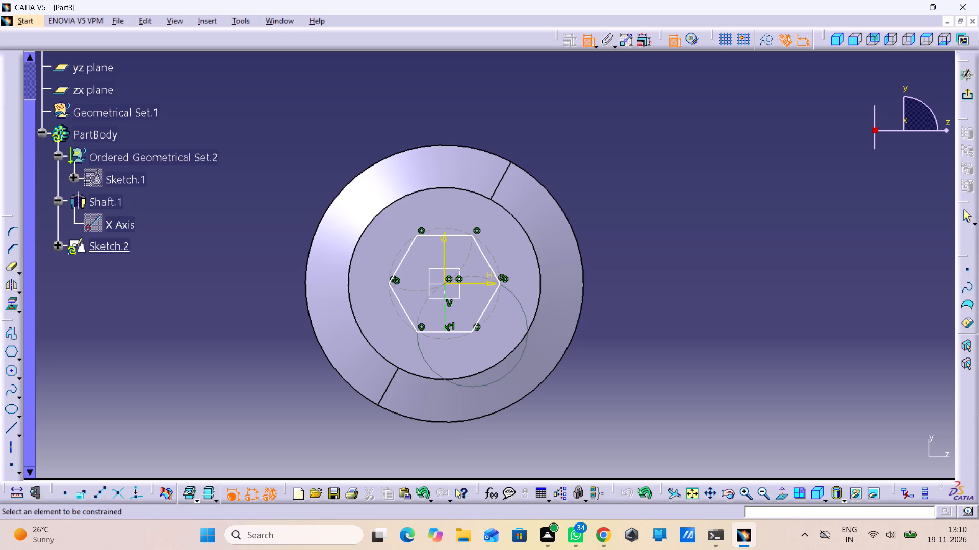
Constrain the hexagon's upper horizontal edge tangent to the circular edge of the flange's flat face.
{"action": "left_click", "coordinate": [429, 235]}
{"action": "left_click_drag", "start_coordinate": [427, 188], "coordinate": [421, 191]}
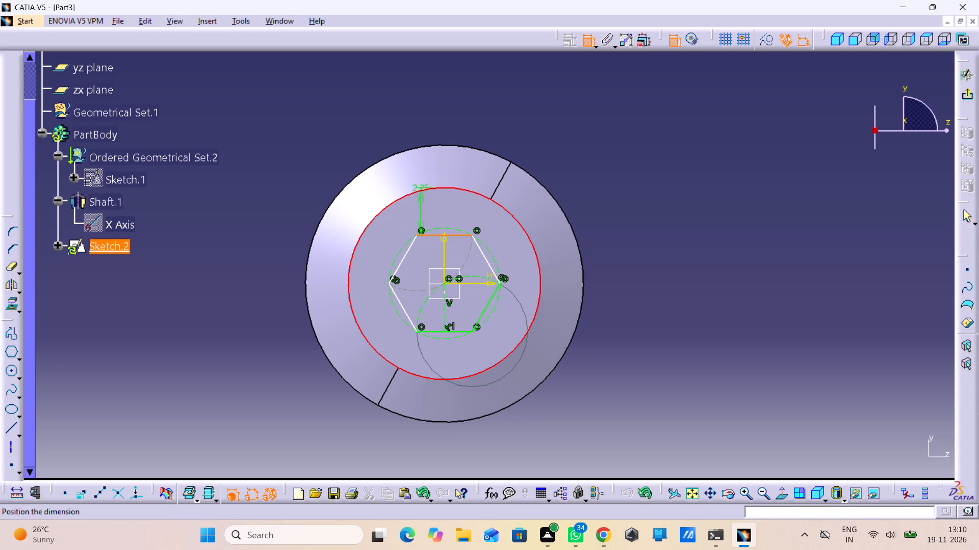
{"action": "right_click", "coordinate": [253, 287]}
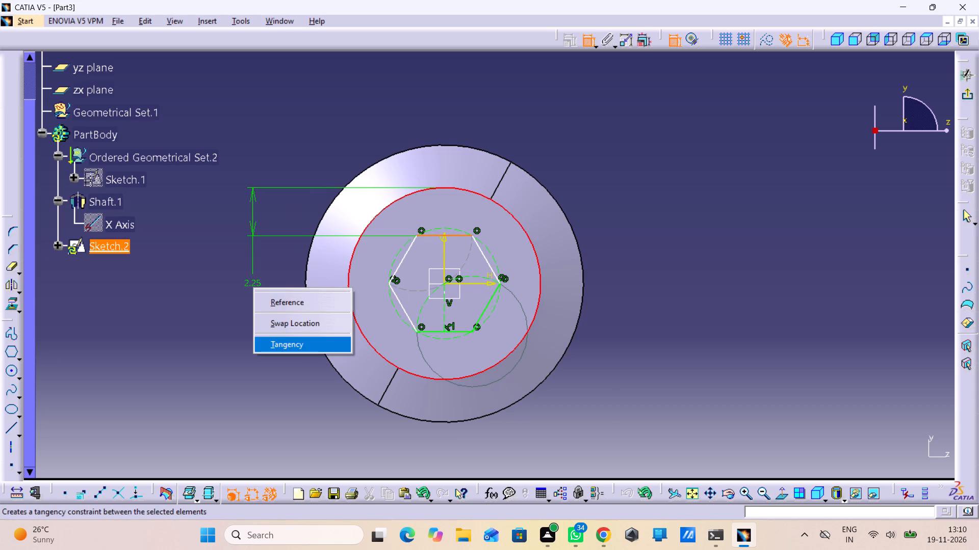
{"action": "left_click", "coordinate": [272, 347]}
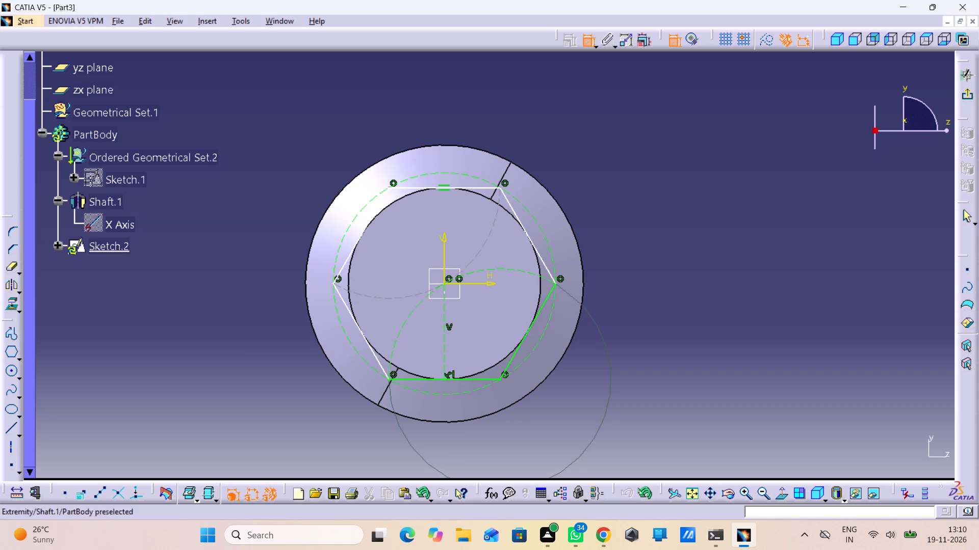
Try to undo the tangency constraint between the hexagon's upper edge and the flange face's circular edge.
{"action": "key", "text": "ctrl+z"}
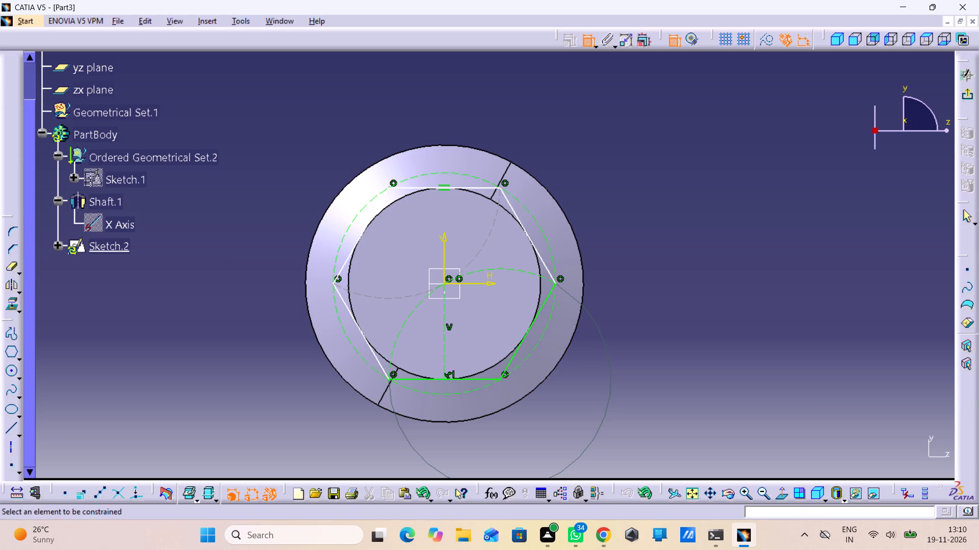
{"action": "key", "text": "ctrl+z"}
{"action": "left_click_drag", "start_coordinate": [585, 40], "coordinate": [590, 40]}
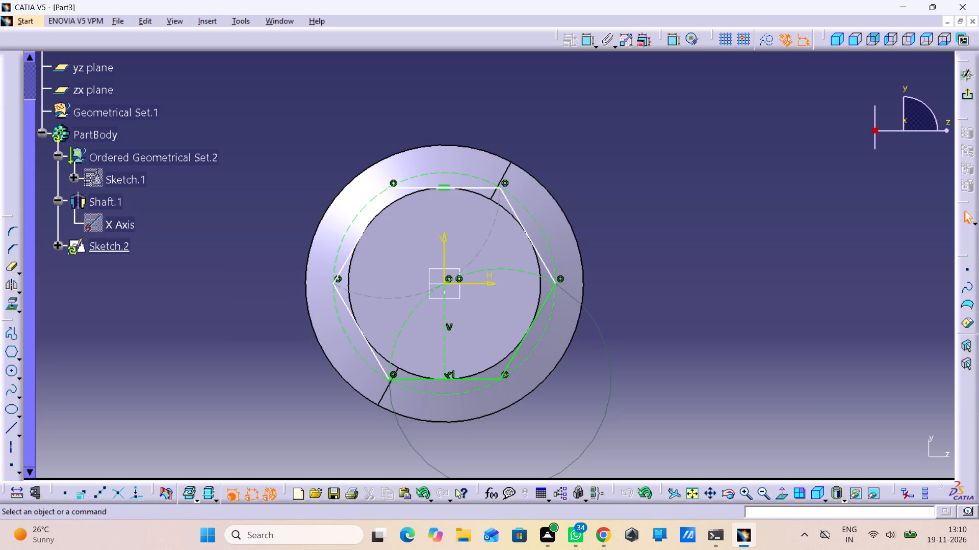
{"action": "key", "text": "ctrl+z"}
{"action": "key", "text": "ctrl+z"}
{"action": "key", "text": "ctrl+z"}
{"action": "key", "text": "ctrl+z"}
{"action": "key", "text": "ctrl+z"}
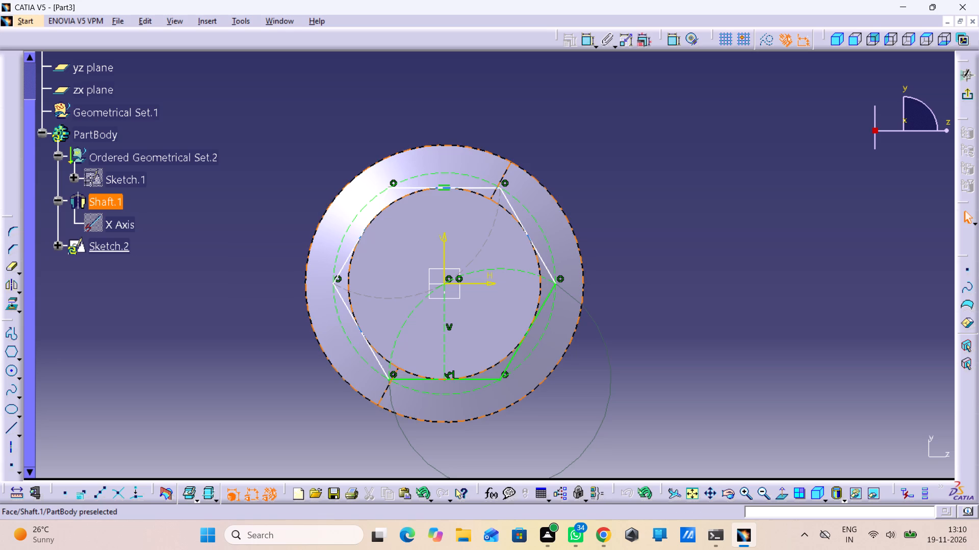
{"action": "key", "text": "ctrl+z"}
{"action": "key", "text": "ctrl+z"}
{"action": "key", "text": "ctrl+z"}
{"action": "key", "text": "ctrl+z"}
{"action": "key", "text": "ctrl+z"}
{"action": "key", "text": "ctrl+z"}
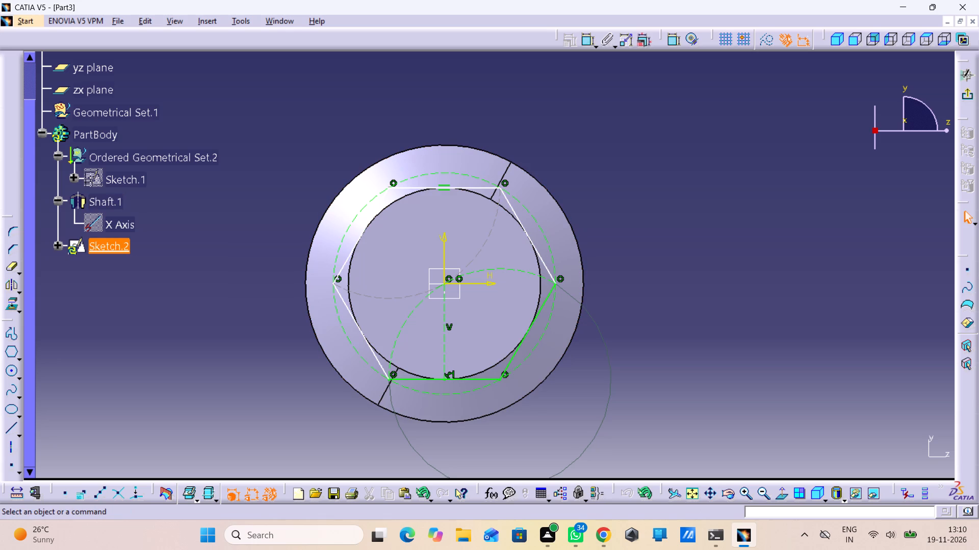
Exit the hexagon sketch and undo its creation so it is removed from the part.
{"action": "left_click", "coordinate": [966, 93]}
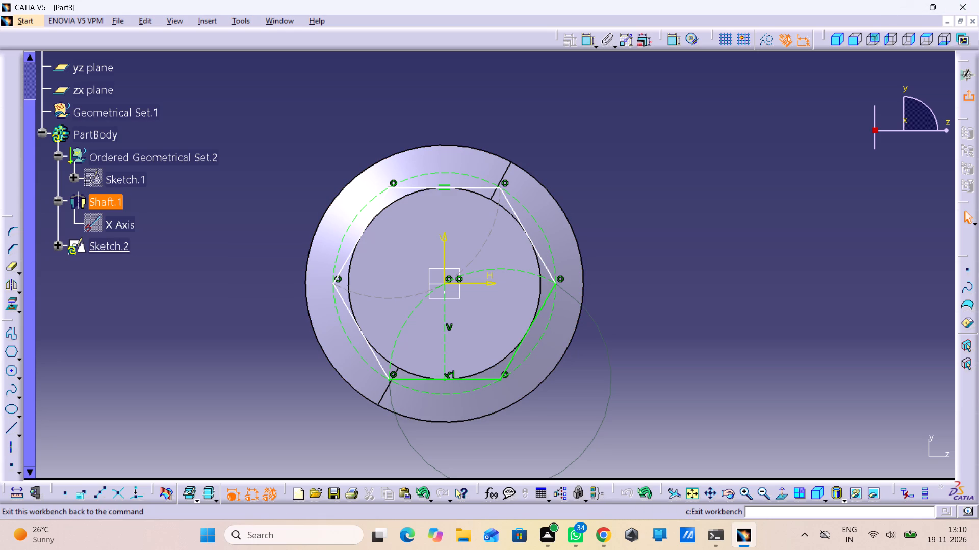
{"action": "key", "text": "ctrl+z"}
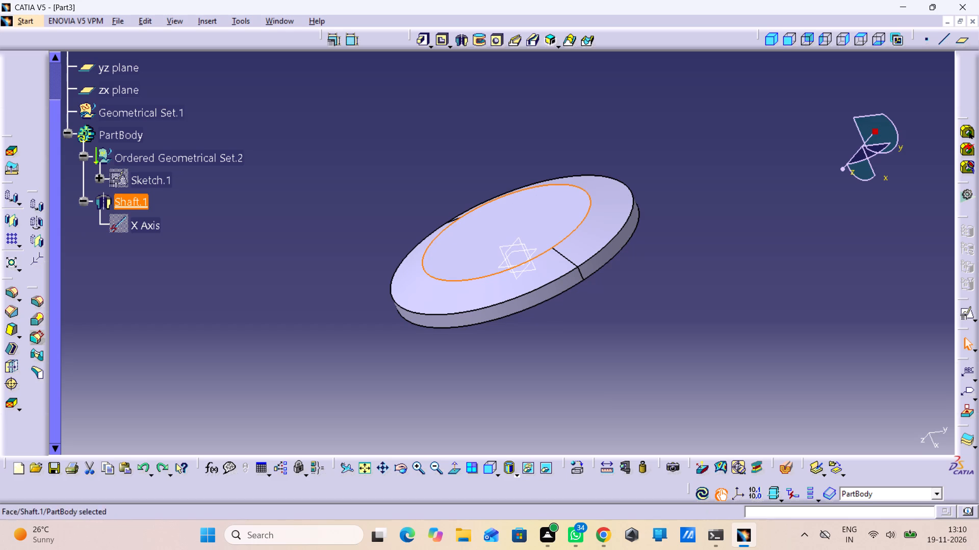
On the flange's flat circular face, create a positioned sketch and draw an origin-centred hexagon about 8.4 mm across corners.
{"action": "left_click", "coordinate": [975, 317]}
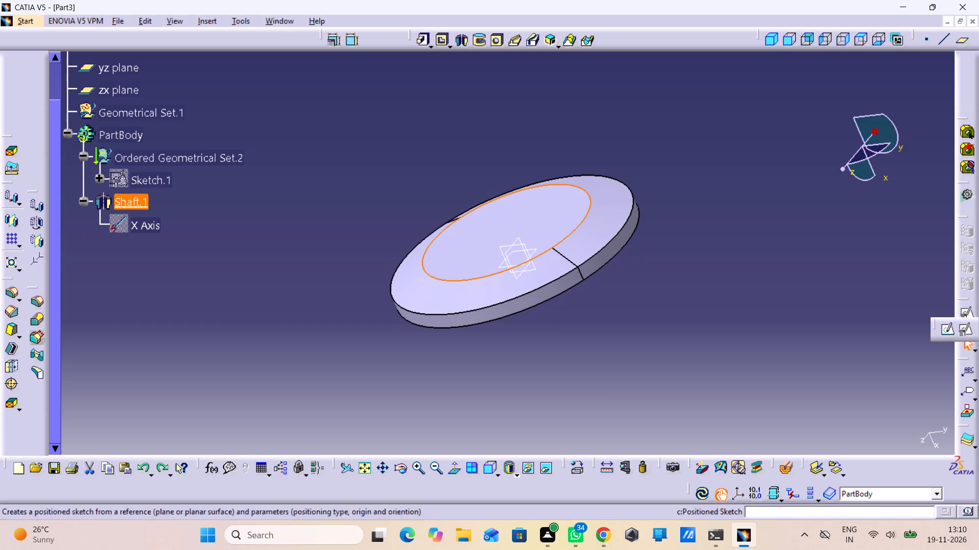
{"action": "left_click_drag", "start_coordinate": [930, 326], "coordinate": [885, 267]}
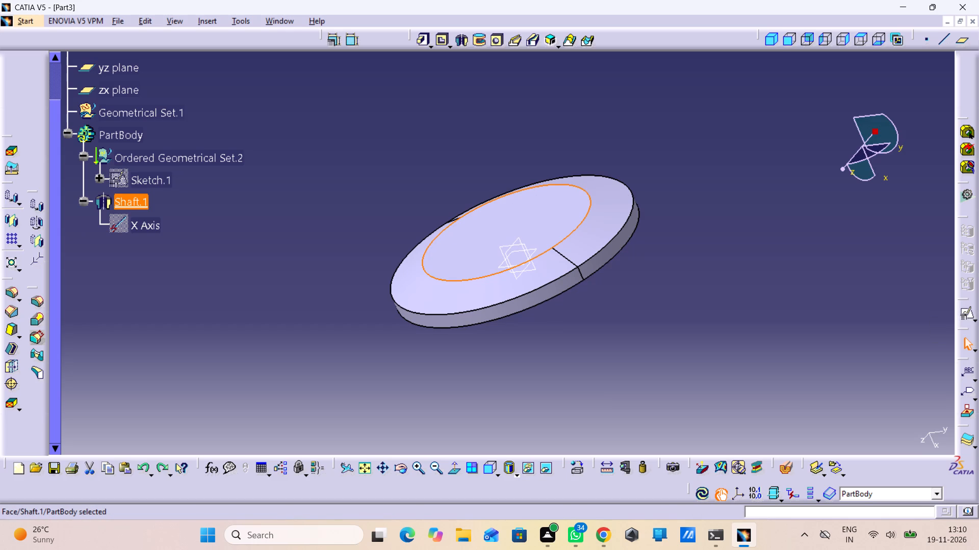
{"action": "left_click", "coordinate": [968, 308]}
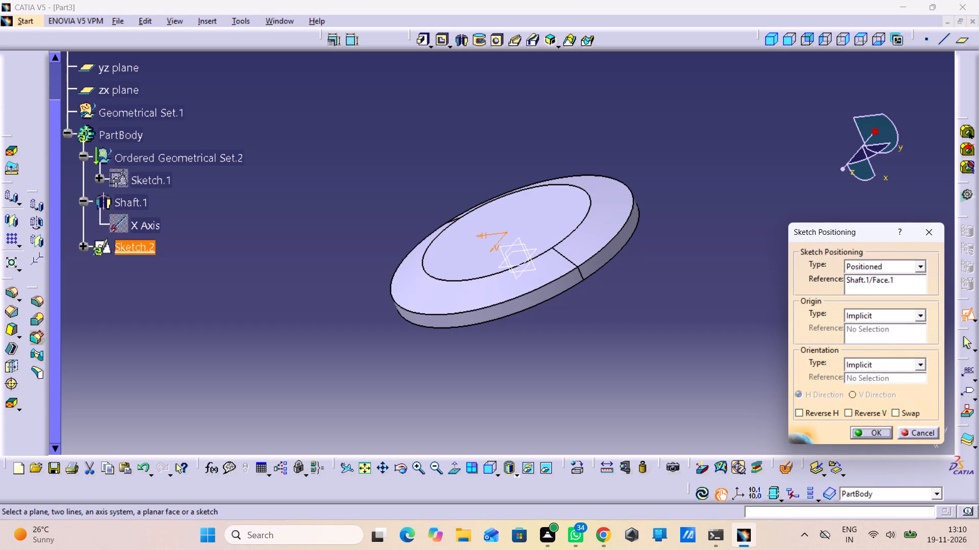
{"action": "left_click", "coordinate": [881, 433]}
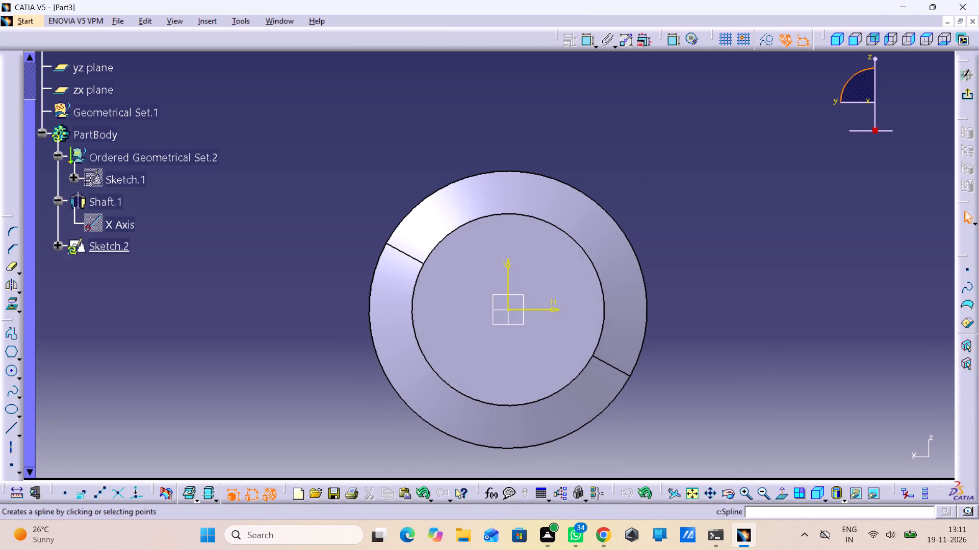
{"action": "left_click", "coordinate": [5, 350]}
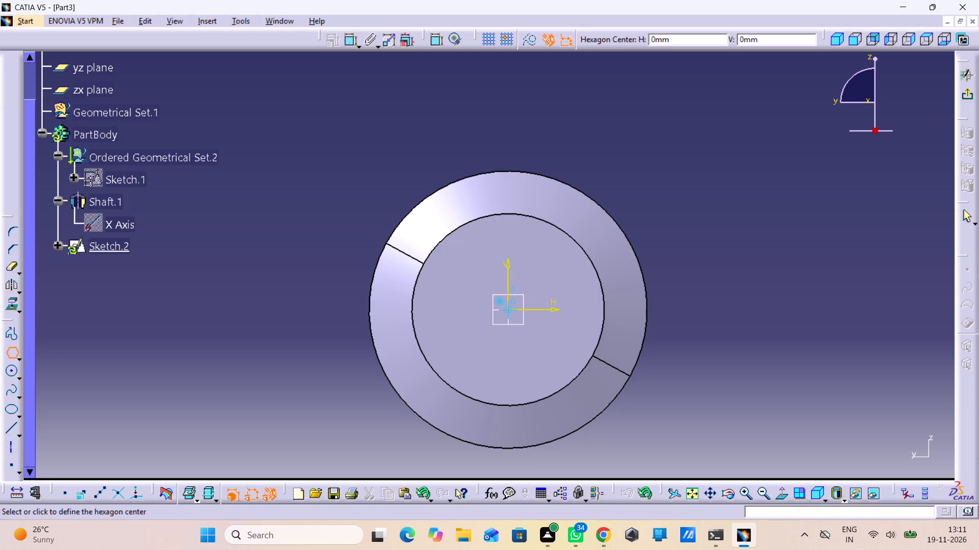
{"action": "left_click", "coordinate": [509, 313]}
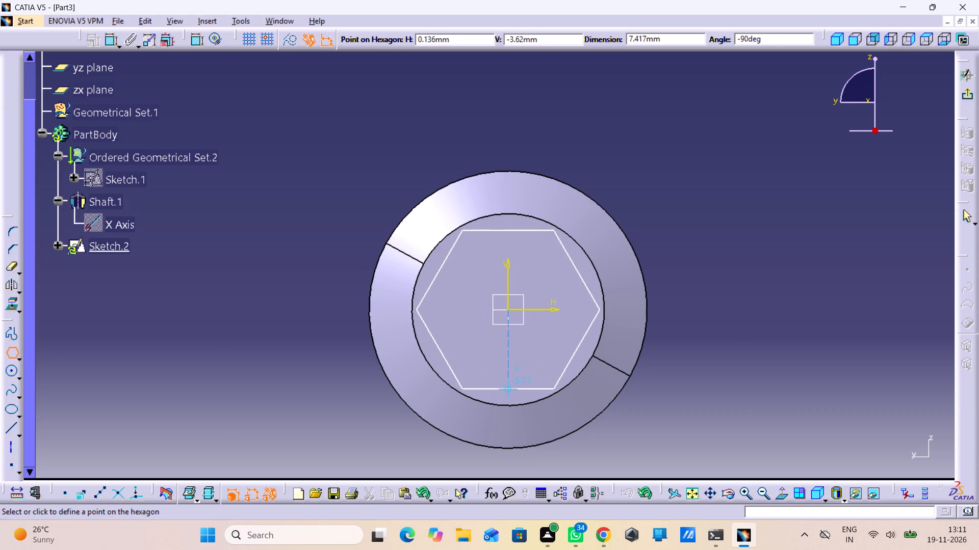
{"action": "left_click", "coordinate": [507, 389]}
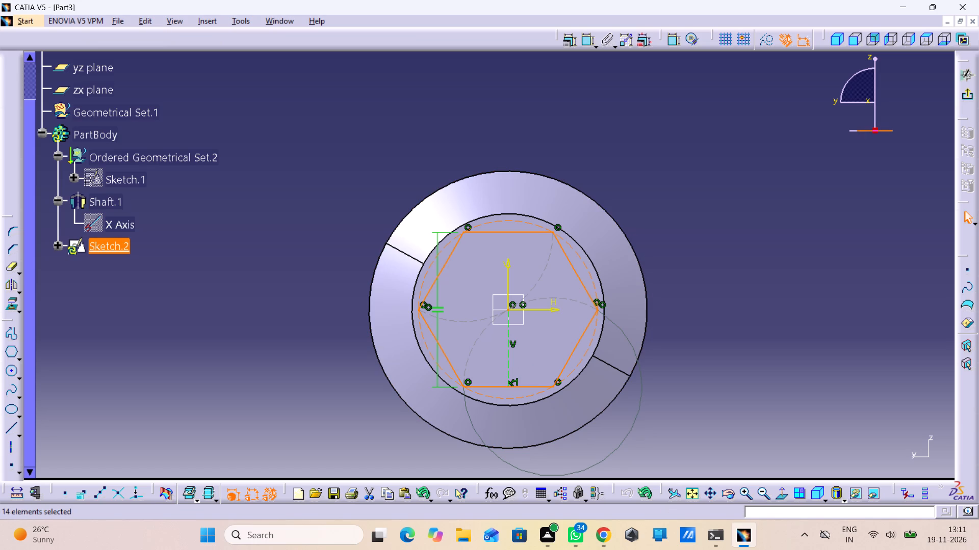
Dimension the hexagon horizontally between its two opposite side vertices, set it to 9 mm, and exit the sketch.
{"action": "left_click", "coordinate": [581, 34]}
{"action": "double_click", "coordinate": [585, 33]}
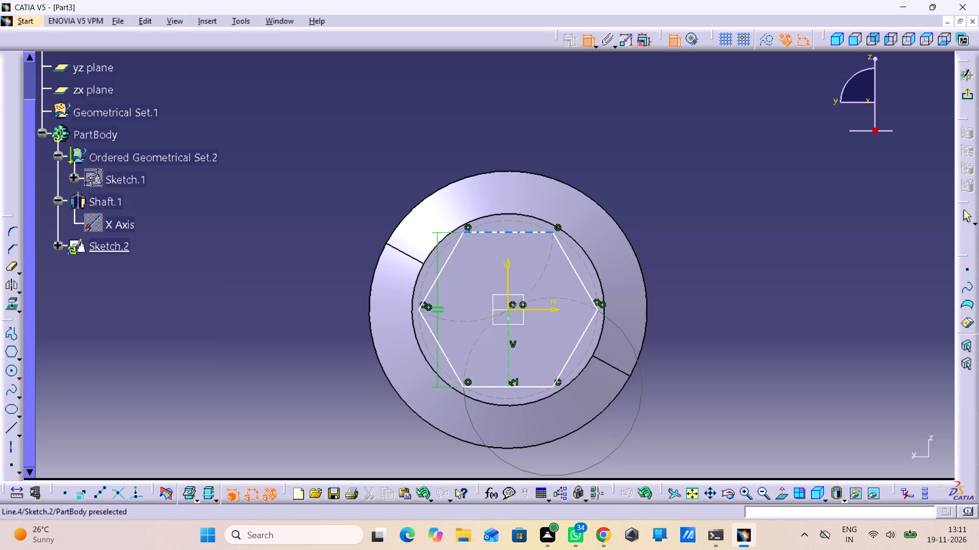
{"action": "left_click", "coordinate": [421, 310]}
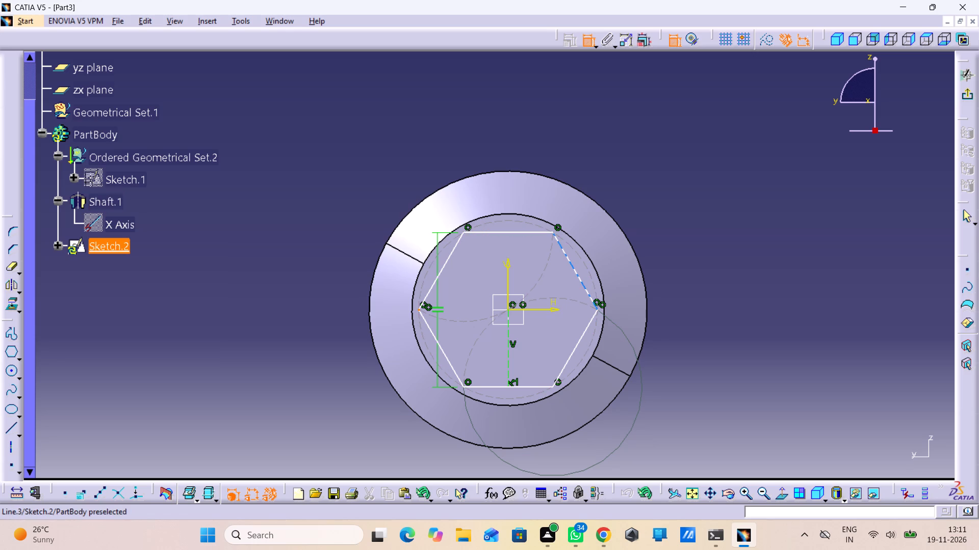
{"action": "left_click", "coordinate": [597, 311]}
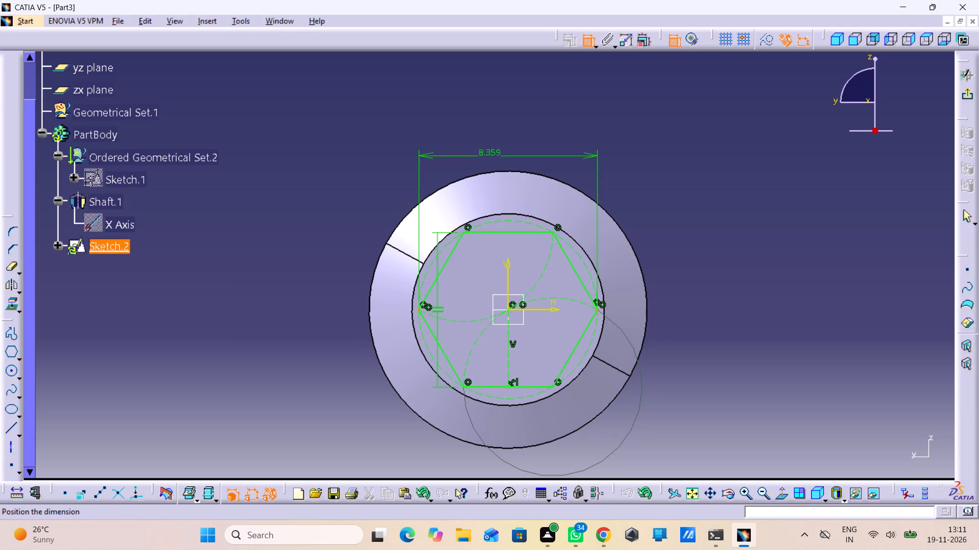
{"action": "left_click", "coordinate": [477, 137]}
{"action": "double_click", "coordinate": [475, 133]}
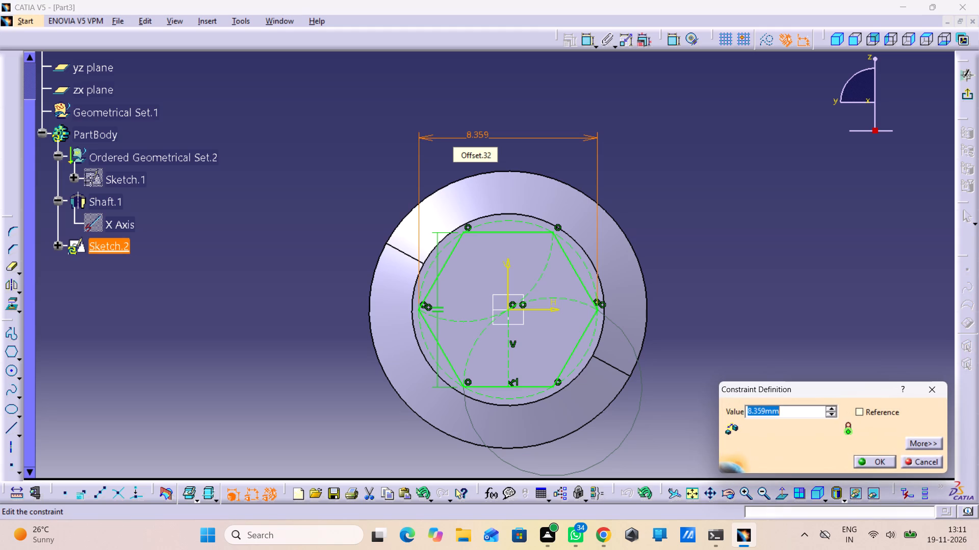
{"action": "key", "text": "9"}
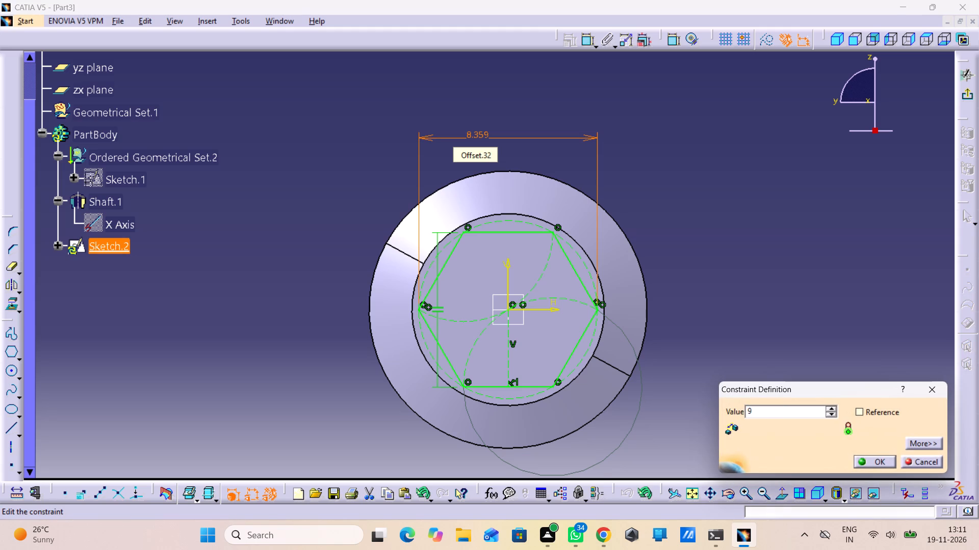
{"action": "key", "text": "Return"}
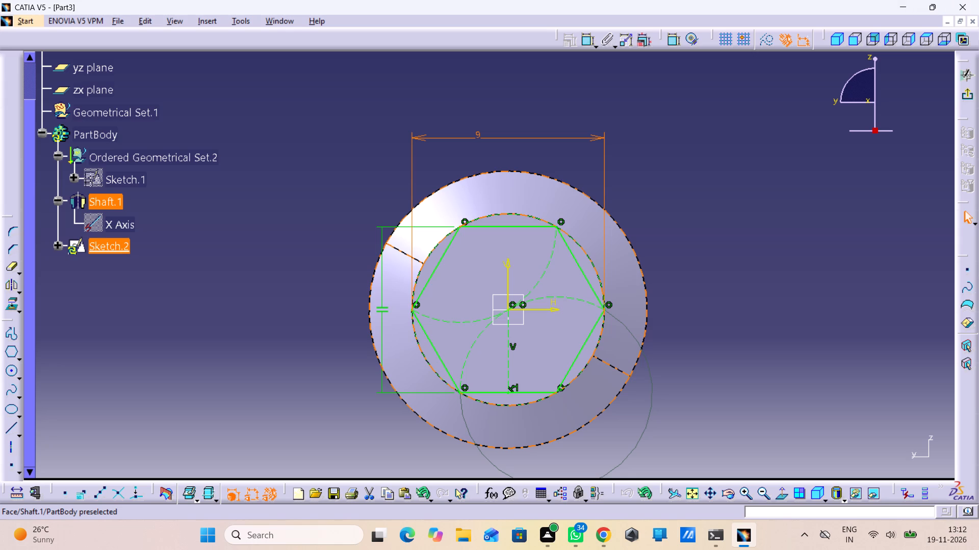
{"action": "left_click", "coordinate": [971, 102]}
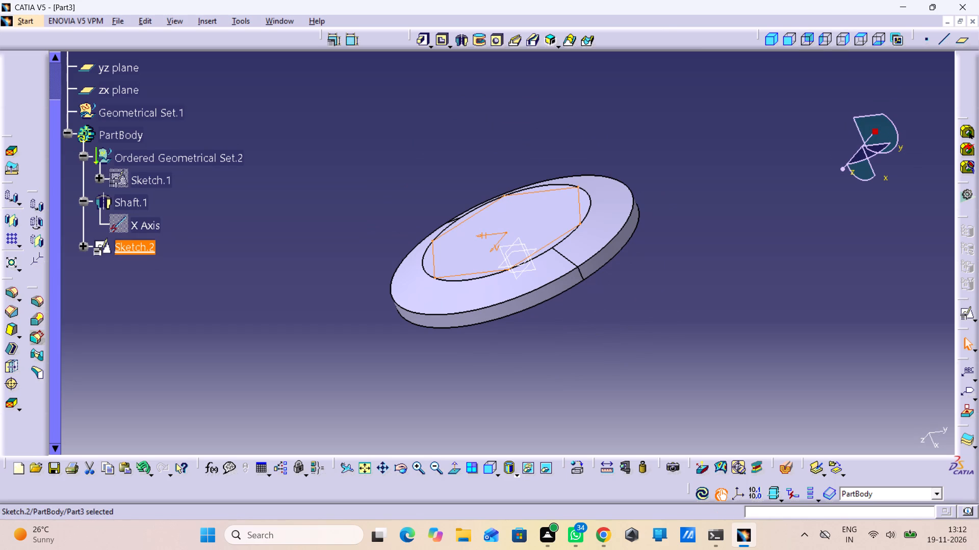
Pad the hexagon sketch to a length of 205 mm.
{"action": "left_click", "coordinate": [426, 45]}
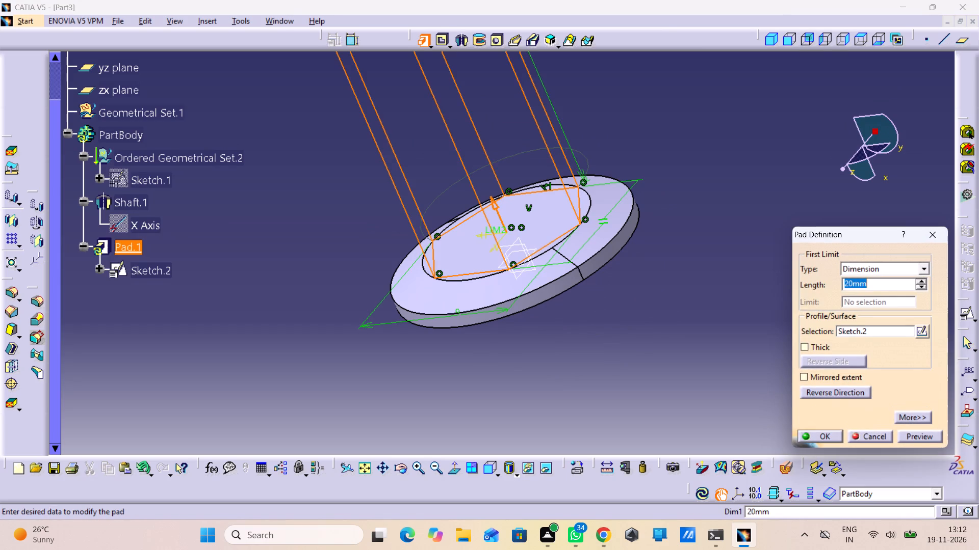
{"action": "type", "text": "205"}
{"action": "key", "text": "Return"}
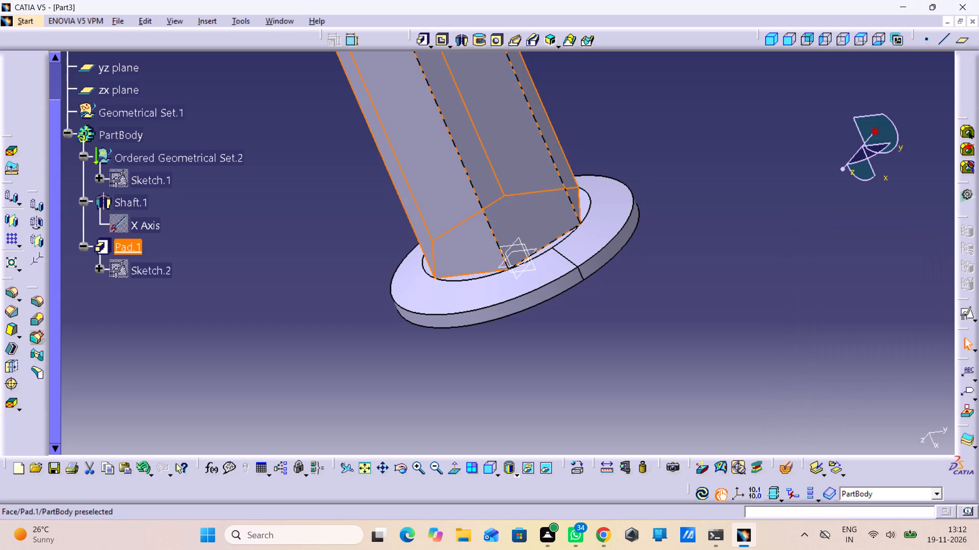
Set the hexagonal pad's length to 2.5 mm.
{"action": "middle_click_drag", "start_coordinate": [412, 120], "coordinate": [447, 265]}
{"action": "right_click", "coordinate": [412, 119]}
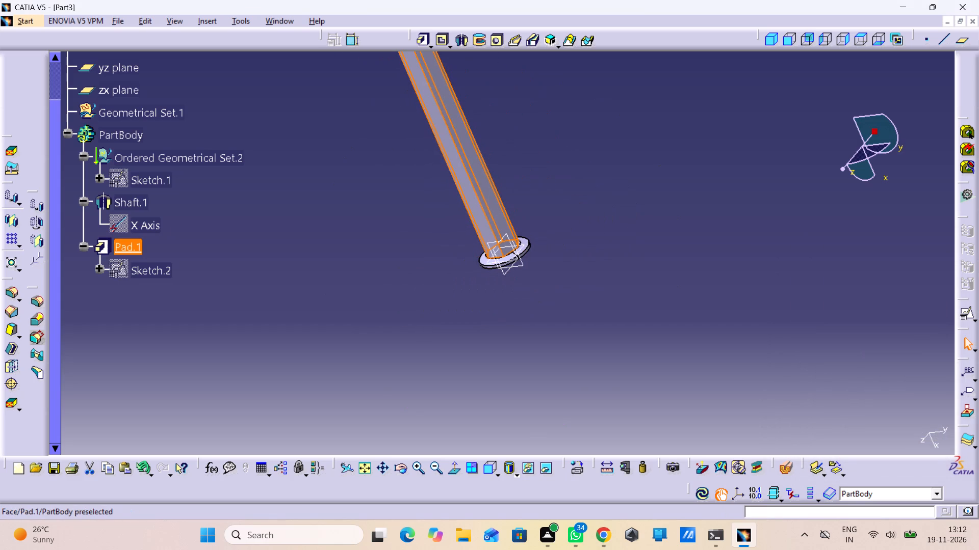
{"action": "double_click", "coordinate": [464, 184]}
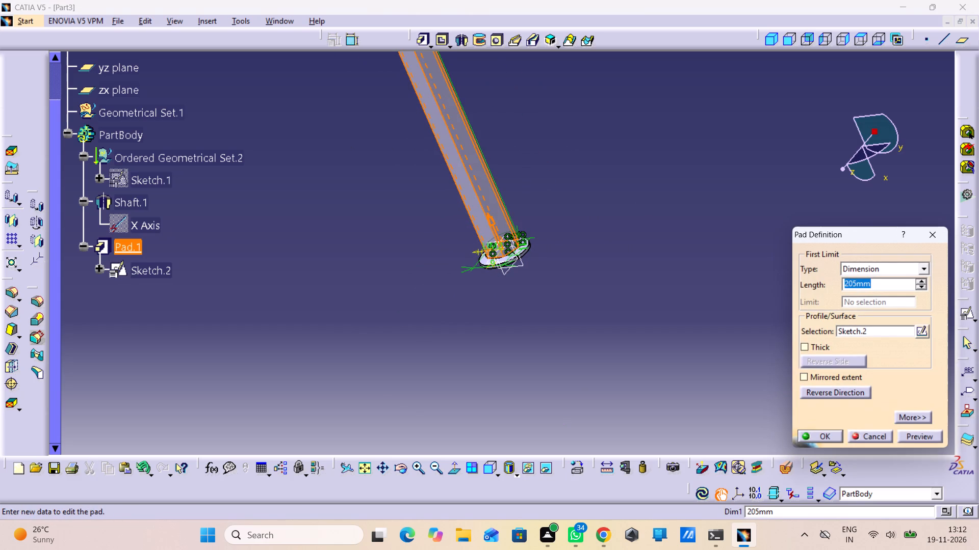
{"action": "type", "text": "2.5"}
{"action": "key", "text": "Return"}
{"action": "left_click", "coordinate": [406, 262]}
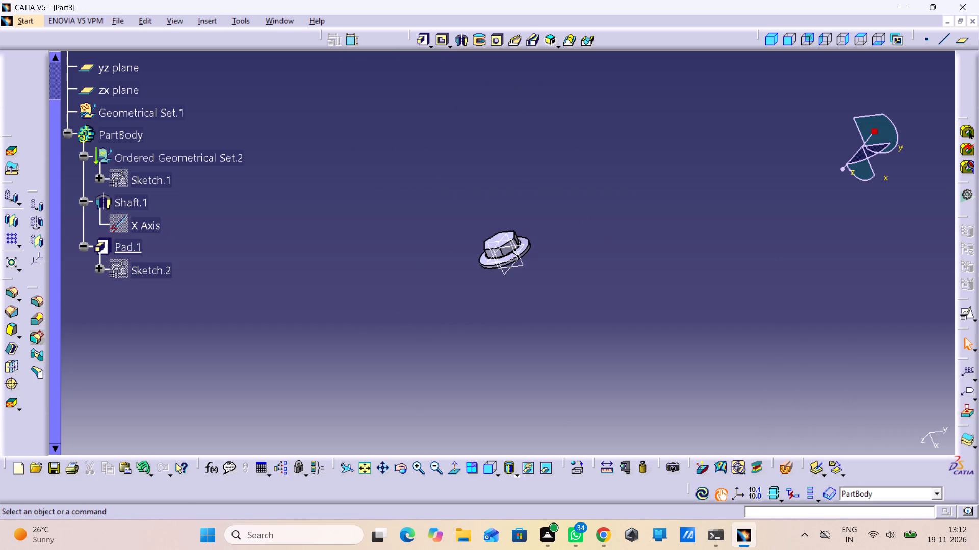
On the pad's hexagonal top face, create a positioned sketch and draw a circle about 3.7 mm in diameter near the origin.
{"action": "middle_click_drag", "start_coordinate": [439, 271], "coordinate": [395, 121]}
{"action": "right_click", "coordinate": [439, 271]}
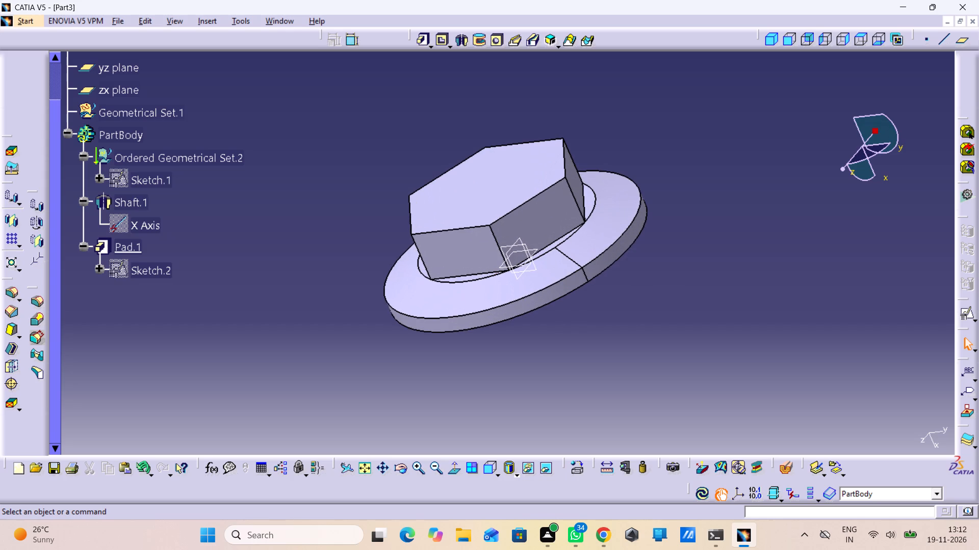
{"action": "left_click", "coordinate": [477, 172]}
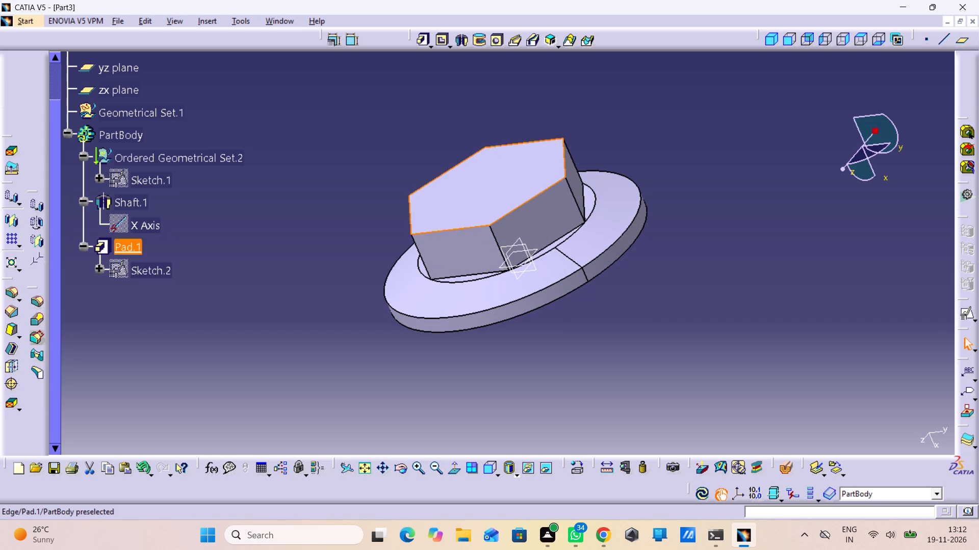
{"action": "left_click", "coordinate": [970, 311]}
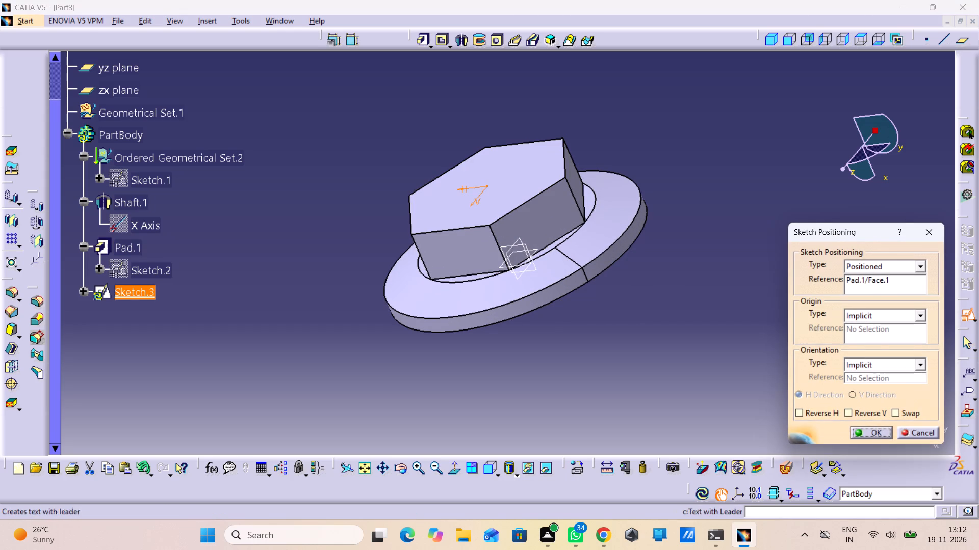
{"action": "left_click", "coordinate": [880, 431]}
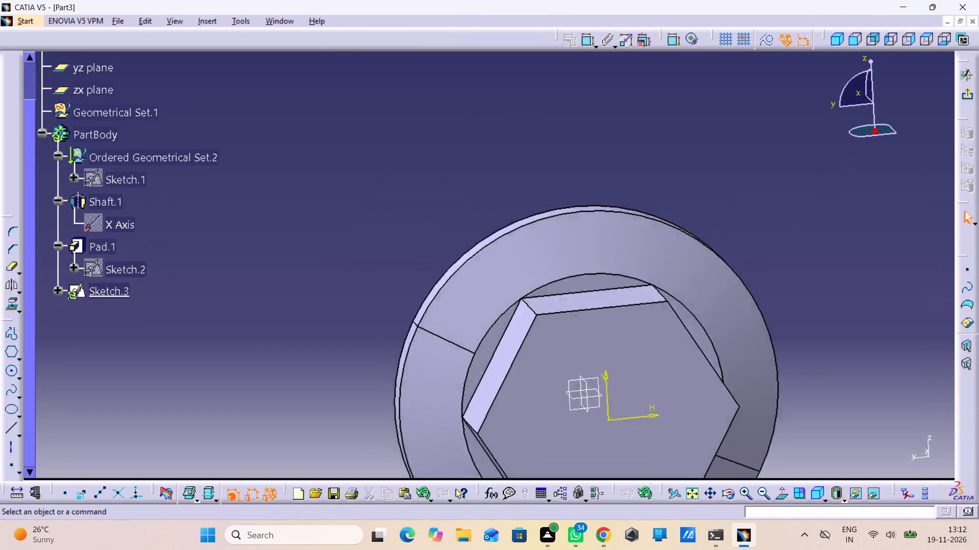
{"action": "middle_click_drag", "start_coordinate": [212, 300], "coordinate": [228, 180]}
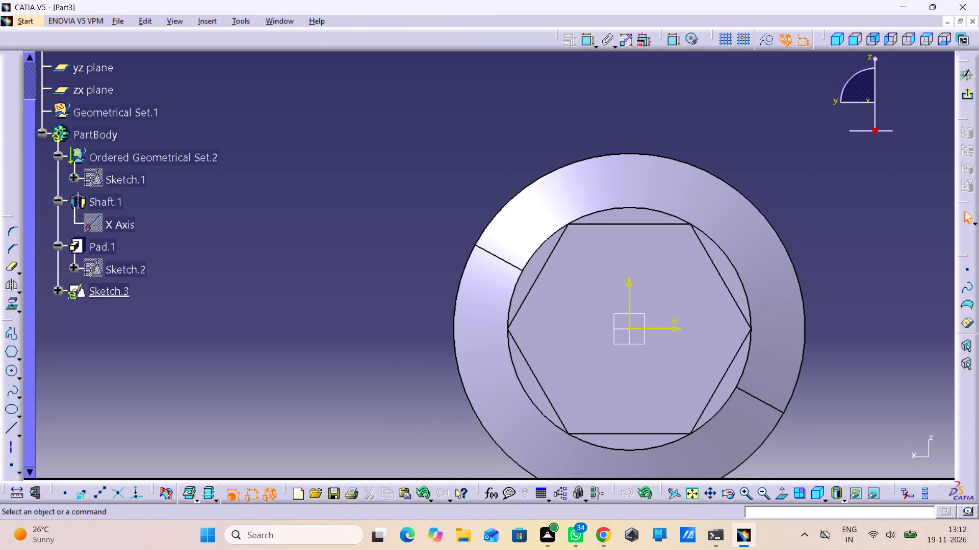
{"action": "left_click", "coordinate": [5, 370]}
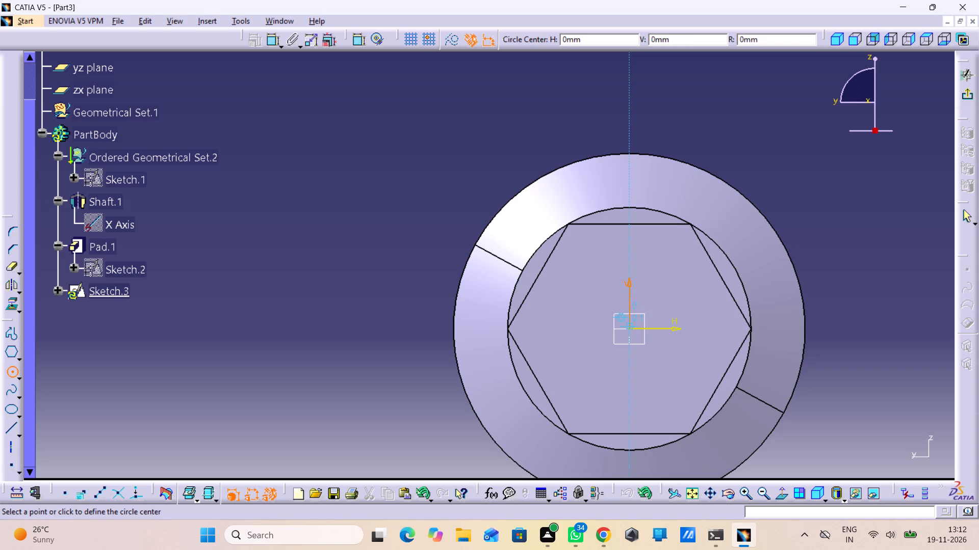
{"action": "left_click", "coordinate": [630, 325]}
{"action": "left_click", "coordinate": [637, 375]}
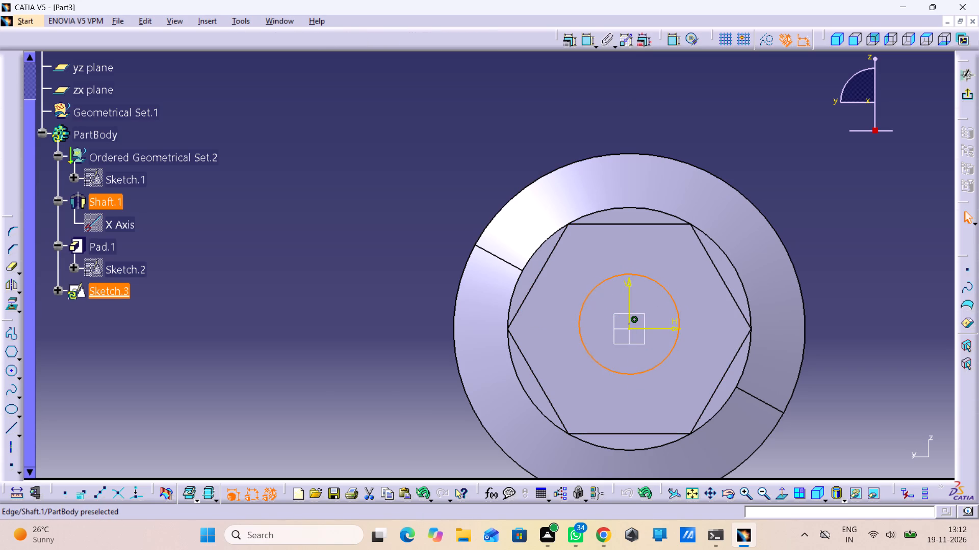
Dimension the circle's diameter and set it to 5 mm.
{"action": "left_click", "coordinate": [674, 45]}
{"action": "left_click", "coordinate": [784, 171]}
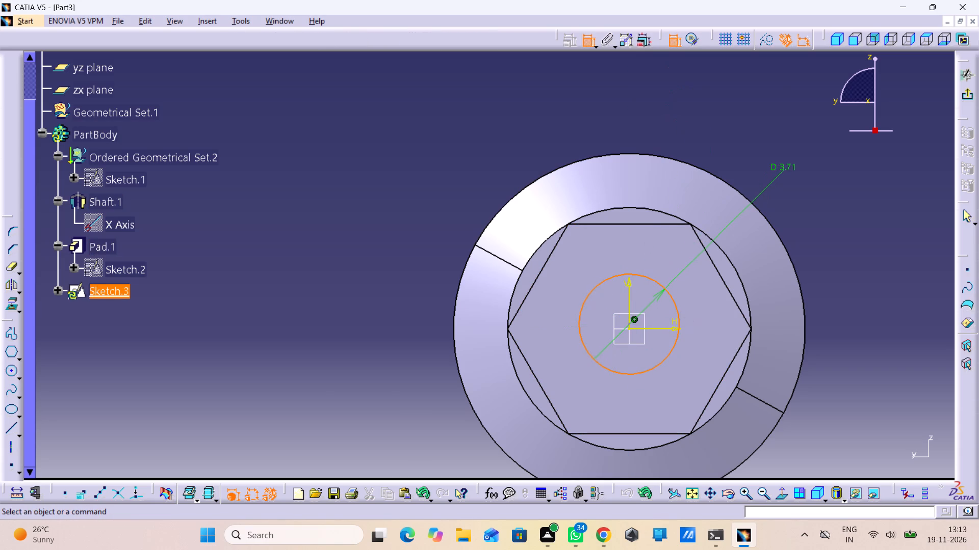
{"action": "double_click", "coordinate": [785, 169]}
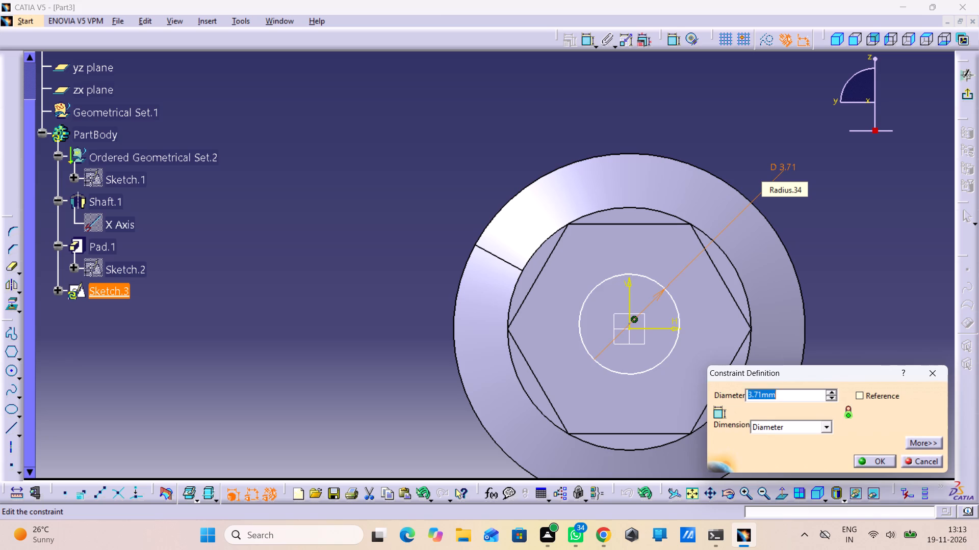
{"action": "key", "text": "5"}
{"action": "key", "text": "Return"}
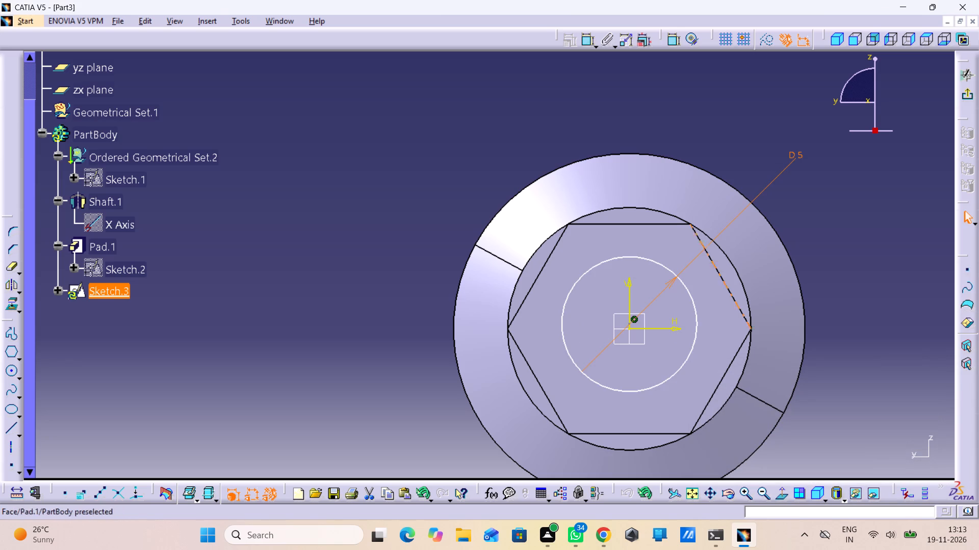
Constrain the circle's centre coincident with the sketch origin and exit the sketch.
{"action": "double_click", "coordinate": [674, 45]}
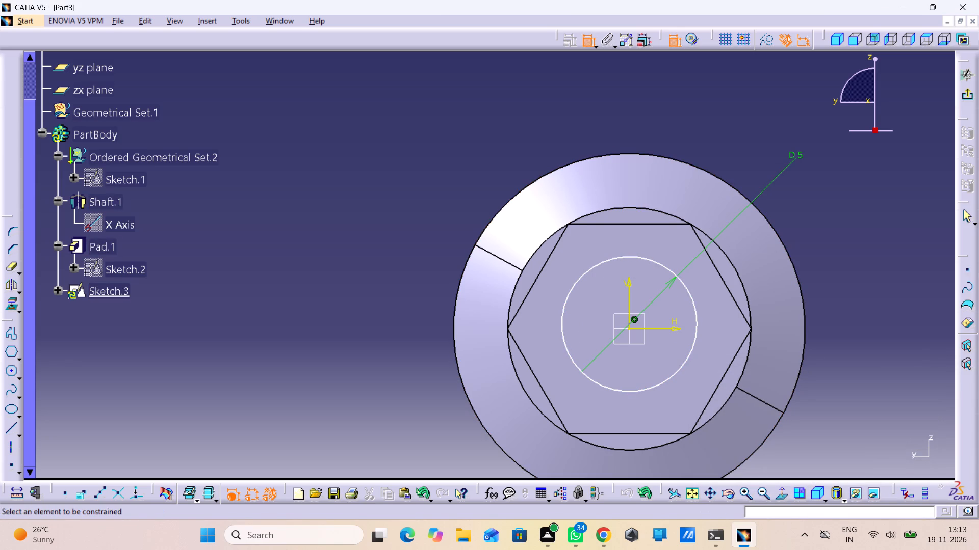
{"action": "left_click", "coordinate": [627, 323]}
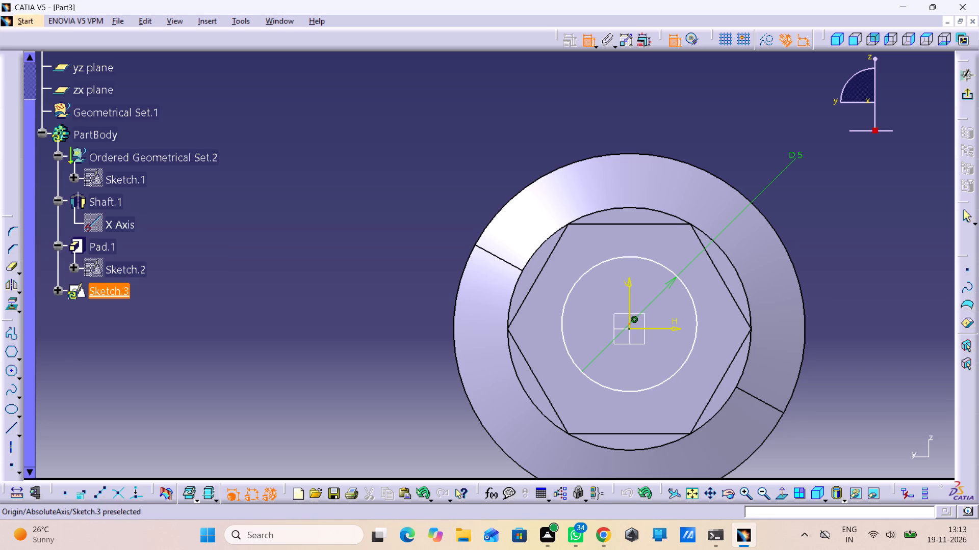
{"action": "left_click", "coordinate": [629, 332]}
{"action": "right_click_drag", "start_coordinate": [416, 286], "coordinate": [416, 292]}
{"action": "left_click", "coordinate": [470, 383]}
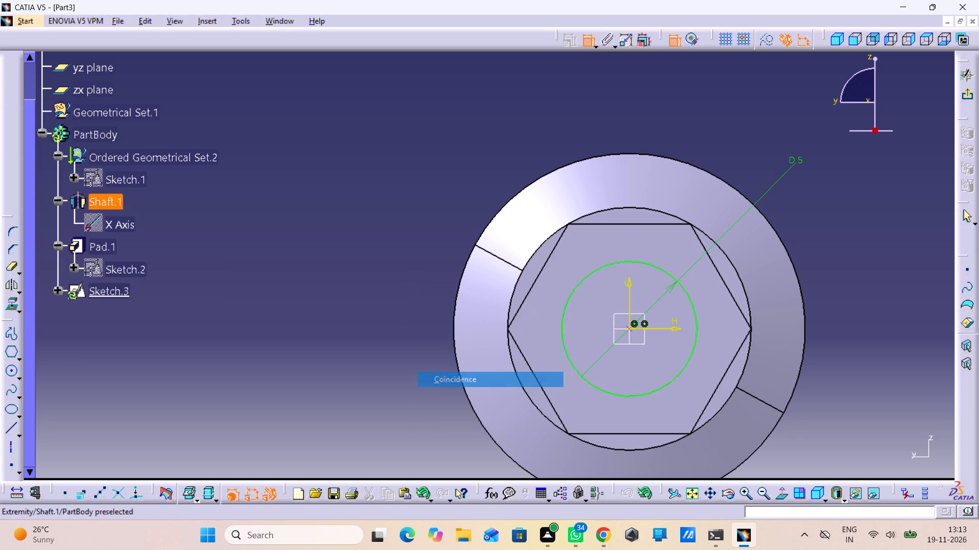
{"action": "left_click", "coordinate": [969, 100]}
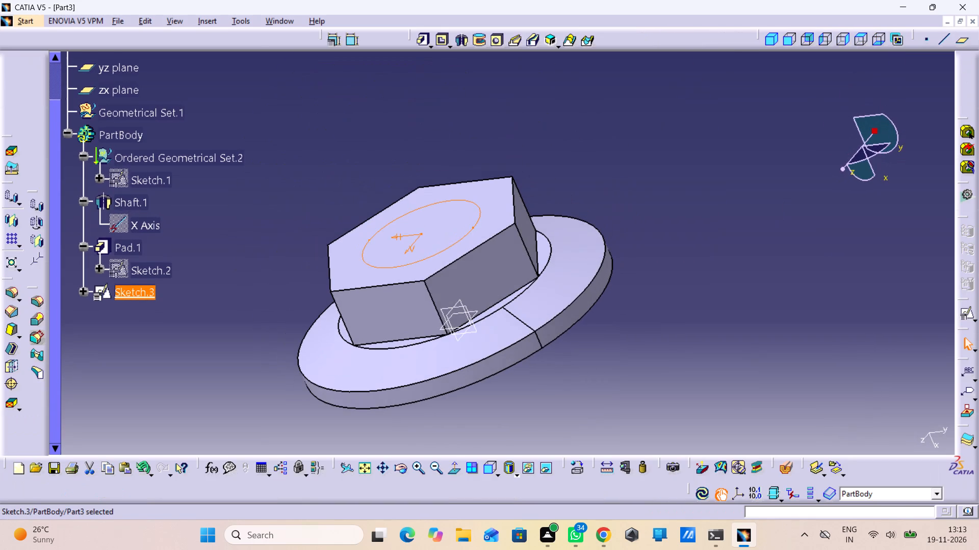
Cut the 5 mm circle sketch through the nut with a Pocket set to Up to last.
{"action": "left_click", "coordinate": [440, 38]}
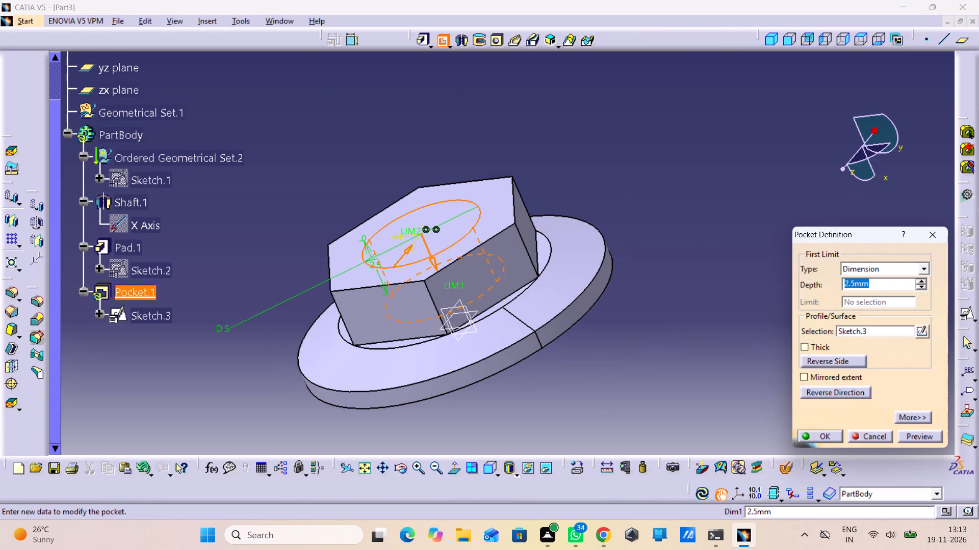
{"action": "left_click", "coordinate": [858, 269]}
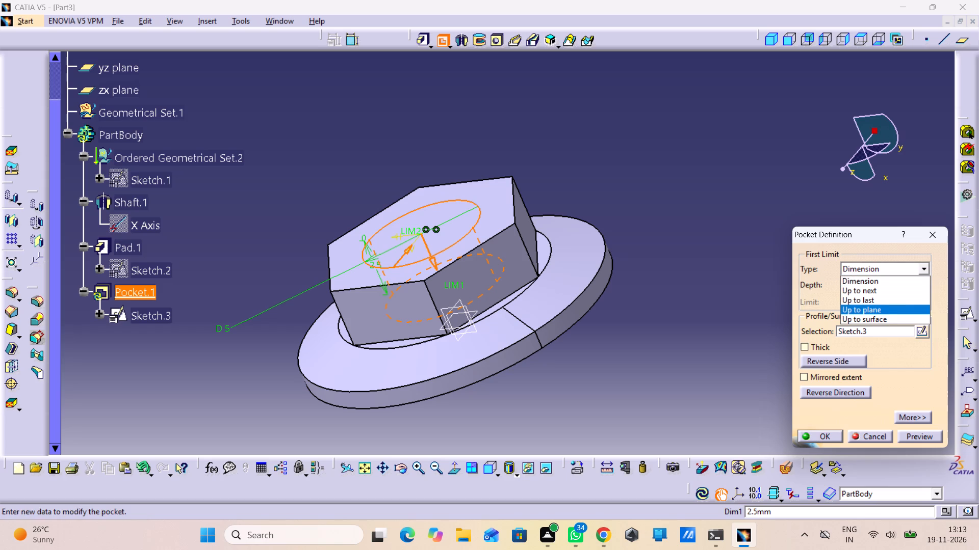
{"action": "left_click_drag", "start_coordinate": [858, 295], "coordinate": [861, 301]}
{"action": "left_click", "coordinate": [861, 301]}
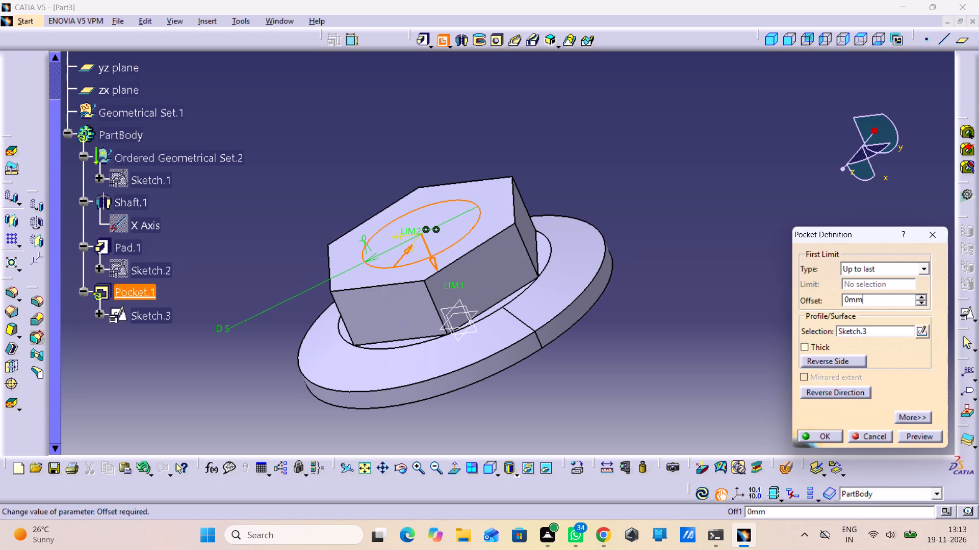
{"action": "left_click", "coordinate": [927, 443]}
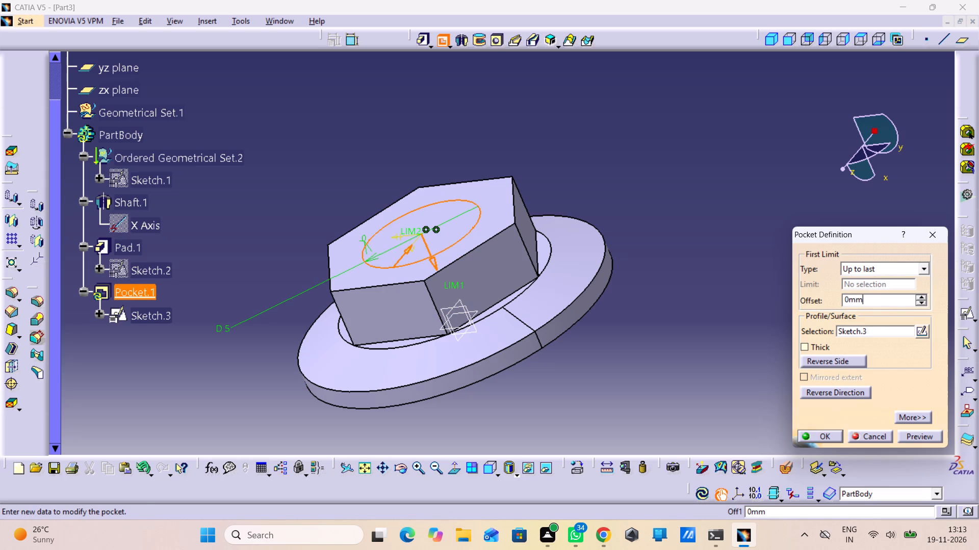
{"action": "left_click", "coordinate": [905, 435]}
{"action": "left_click", "coordinate": [826, 436]}
{"action": "left_click", "coordinate": [745, 399]}
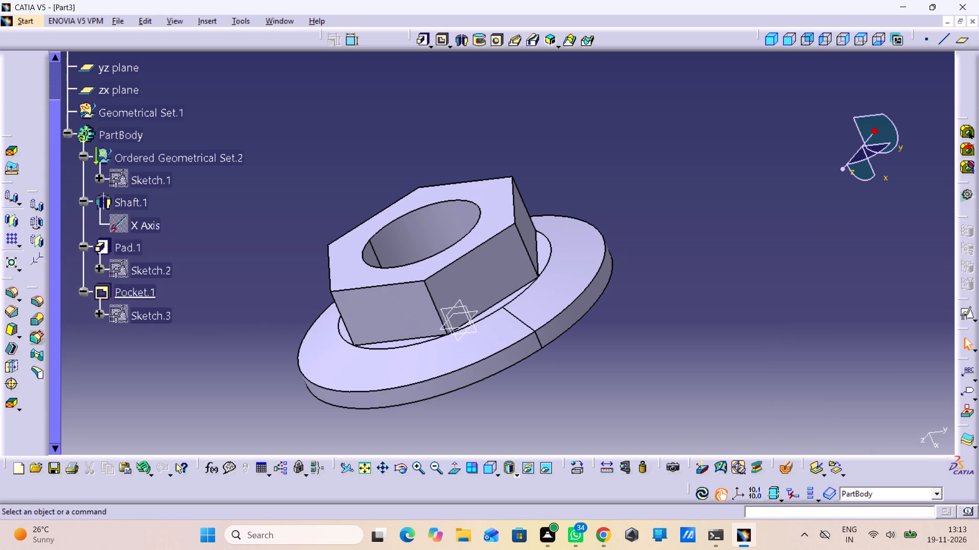
Save the part in the piston folder under the file name nut.
{"action": "middle_click_drag", "start_coordinate": [418, 238], "coordinate": [447, 265]}
{"action": "right_click_drag", "start_coordinate": [418, 238], "coordinate": [447, 265]}
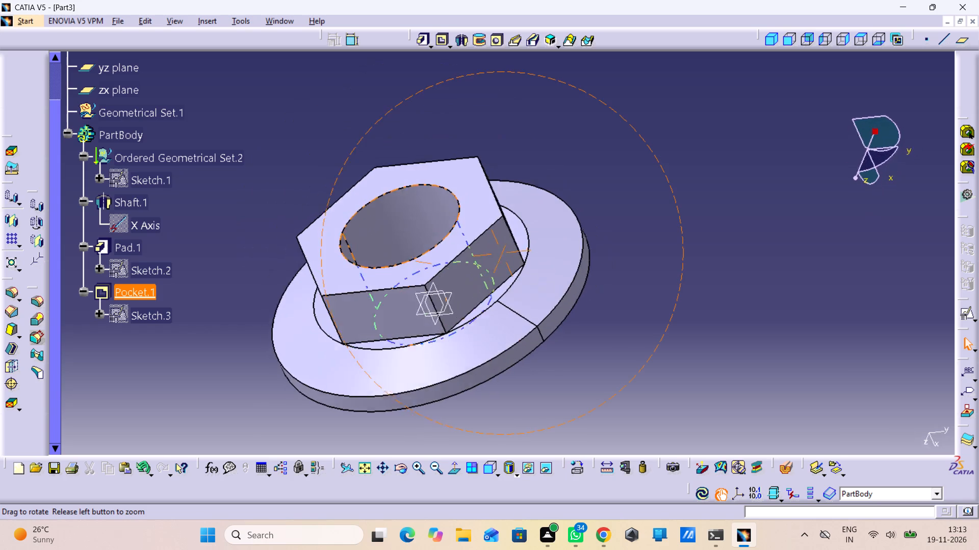
{"action": "middle_click_drag", "start_coordinate": [447, 265], "coordinate": [439, 254]}
{"action": "right_click_drag", "start_coordinate": [447, 265], "coordinate": [437, 251]}
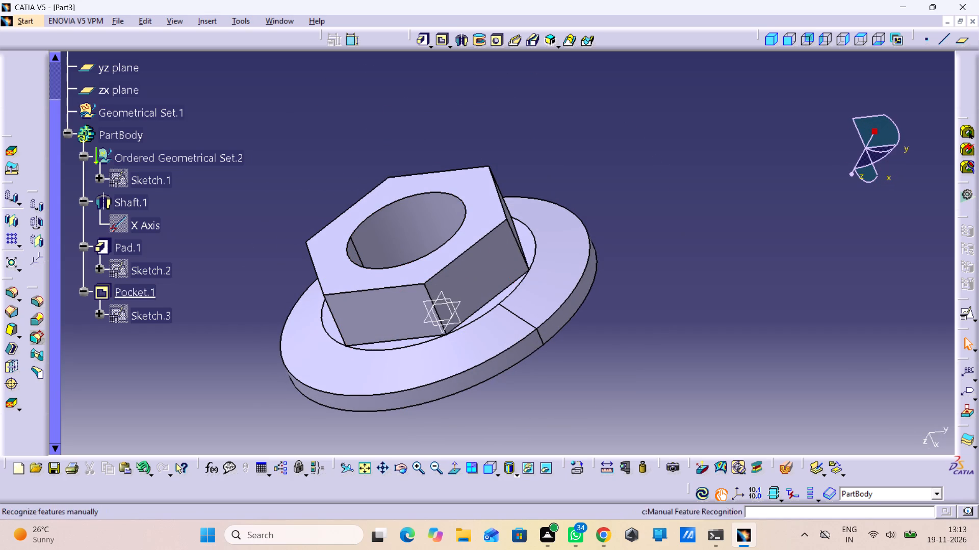
{"action": "key", "text": "ctrl+s"}
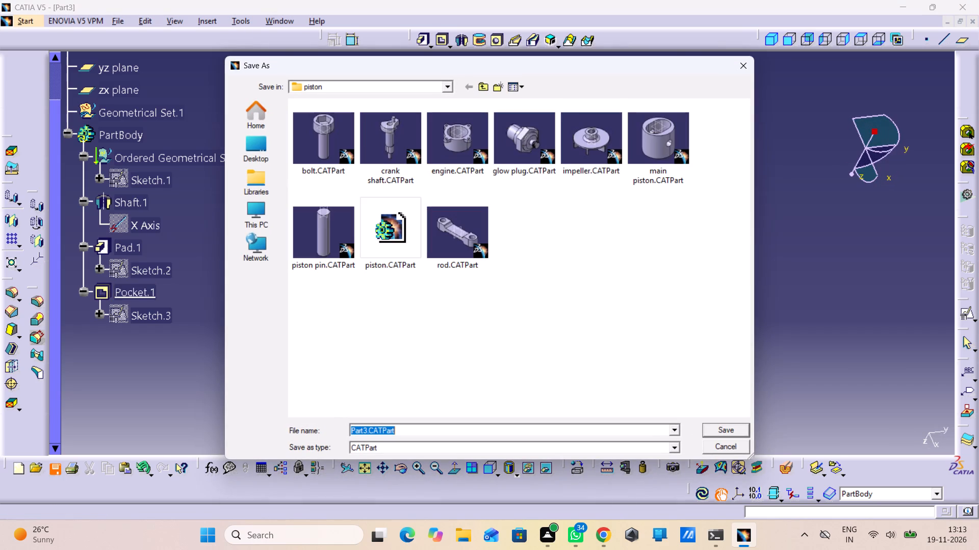
{"action": "type", "text": "nut"}
{"action": "key", "text": "period"}
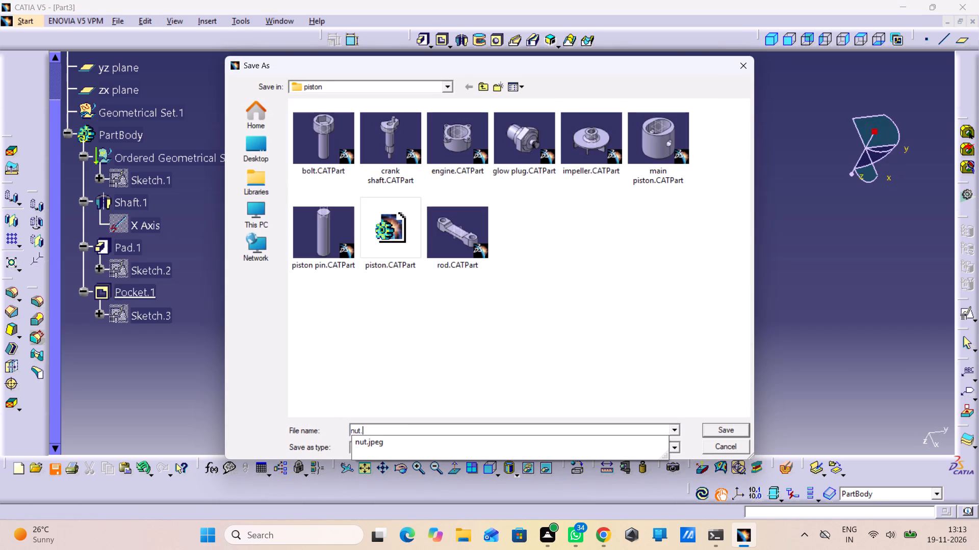
{"action": "key", "text": "Return"}
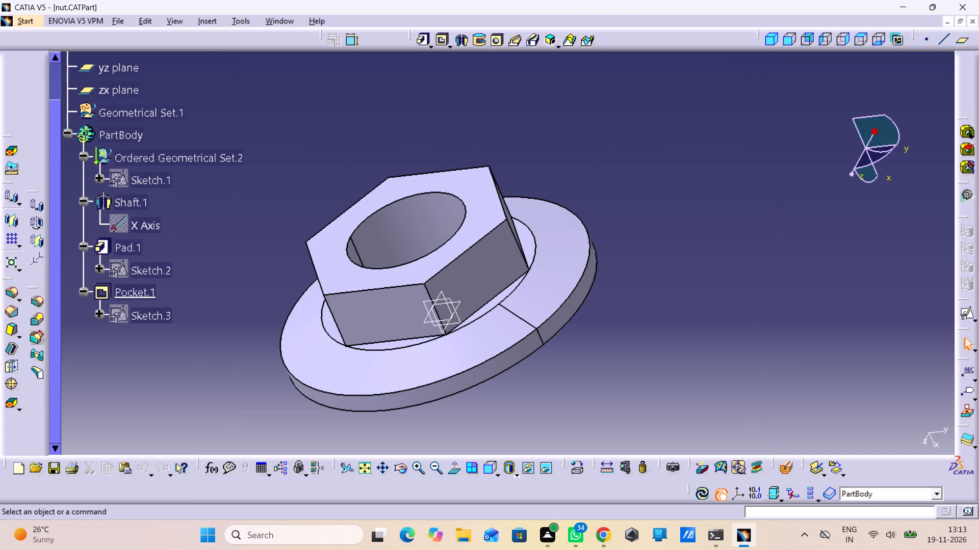
Print the nut with Microsoft Print to PDF, fitted in page, and save the output as nut in the piston folder.
{"action": "key", "text": "ctrl+p"}
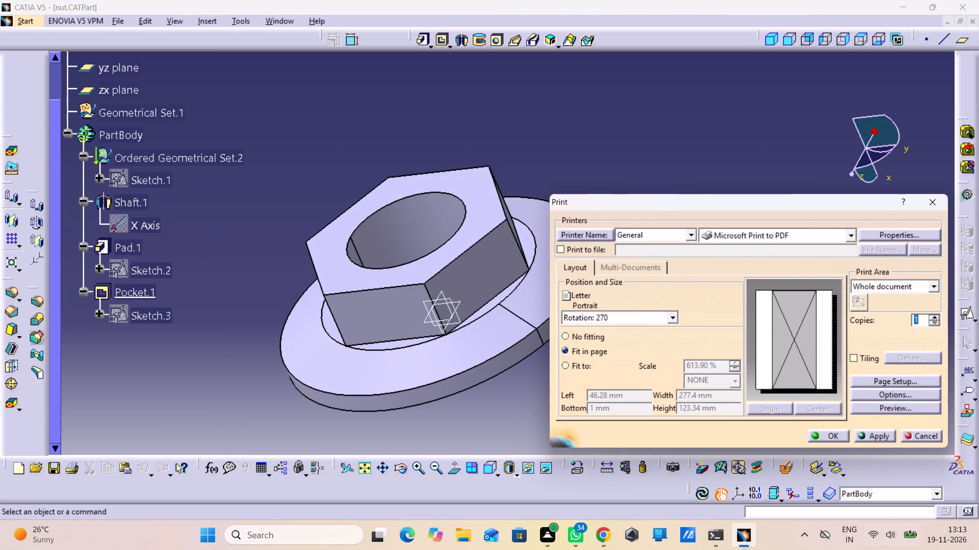
{"action": "left_click", "coordinate": [825, 432]}
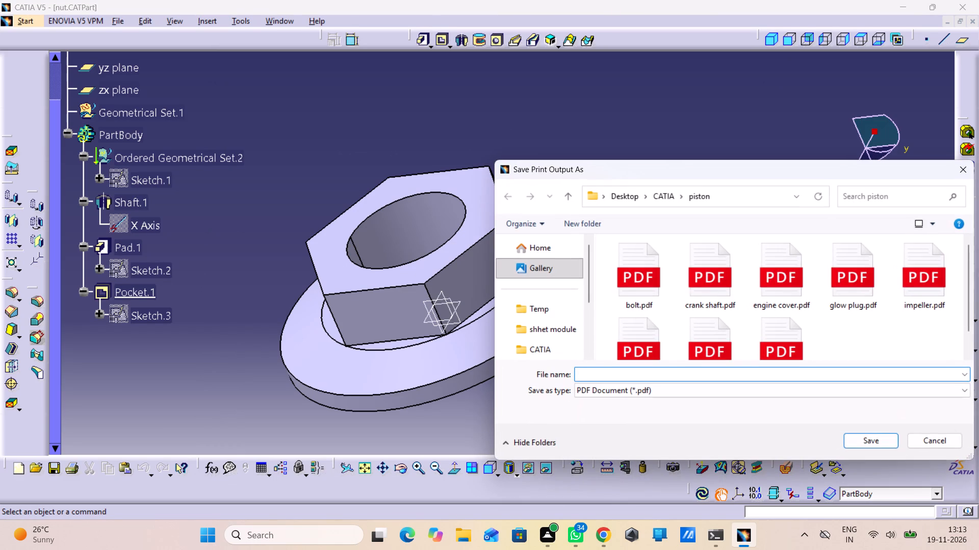
{"action": "type", "text": "nut"}
{"action": "key", "text": "Return"}
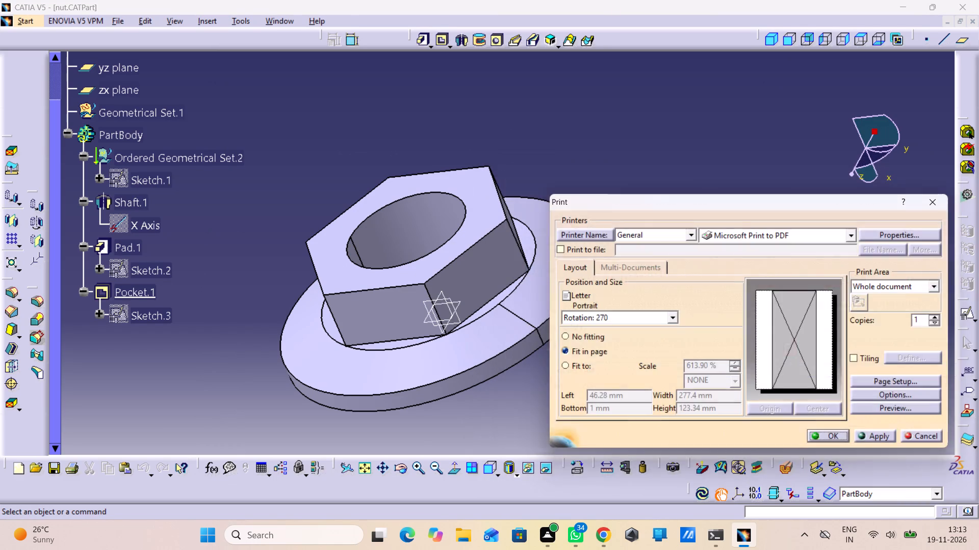